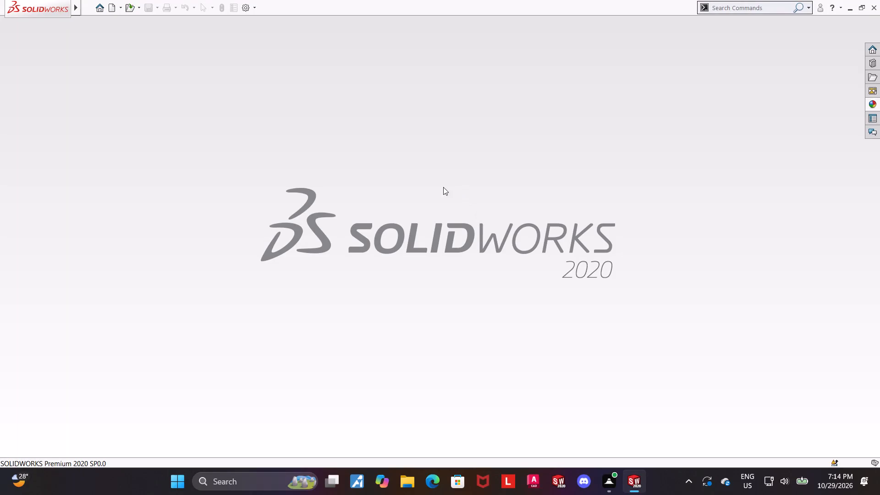
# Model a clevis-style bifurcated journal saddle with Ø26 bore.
# Create a new part document.
pyautogui.click(108, 11)
pyautogui.doubleClick(207, 228)
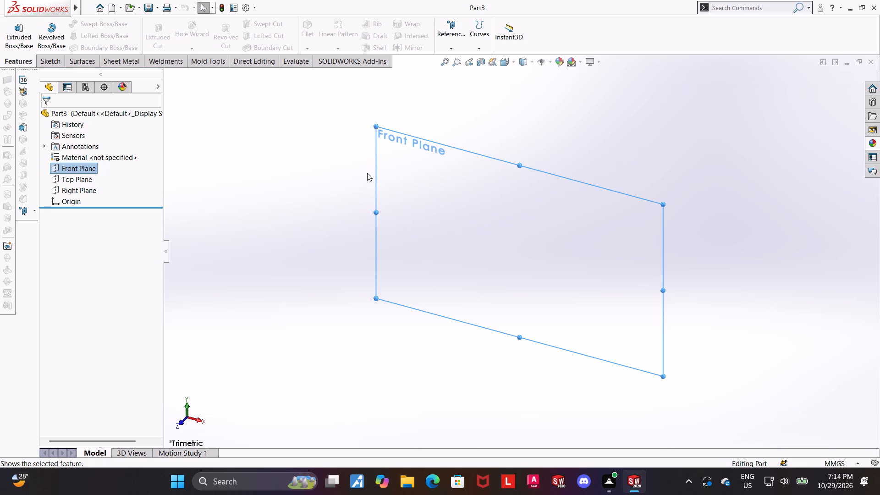
# Start a new sketch on the Right Plane.
pyautogui.click(383, 168)
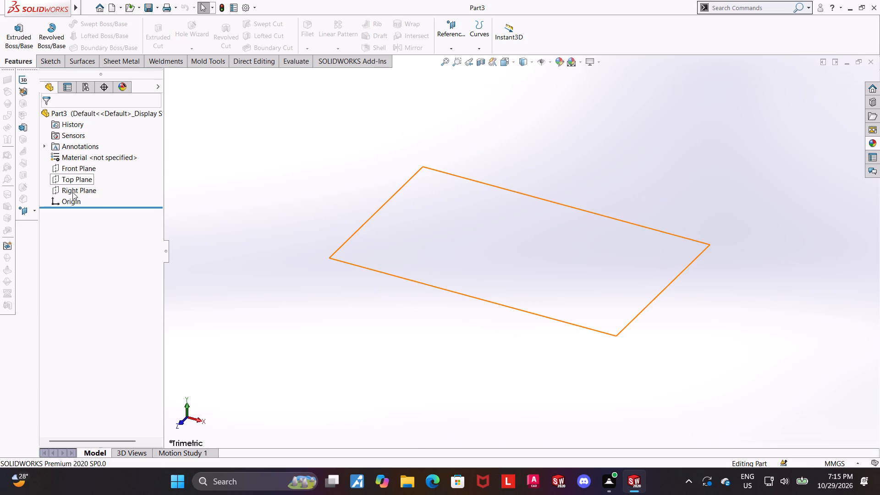
pyautogui.click(72, 192)
pyautogui.click(78, 181)
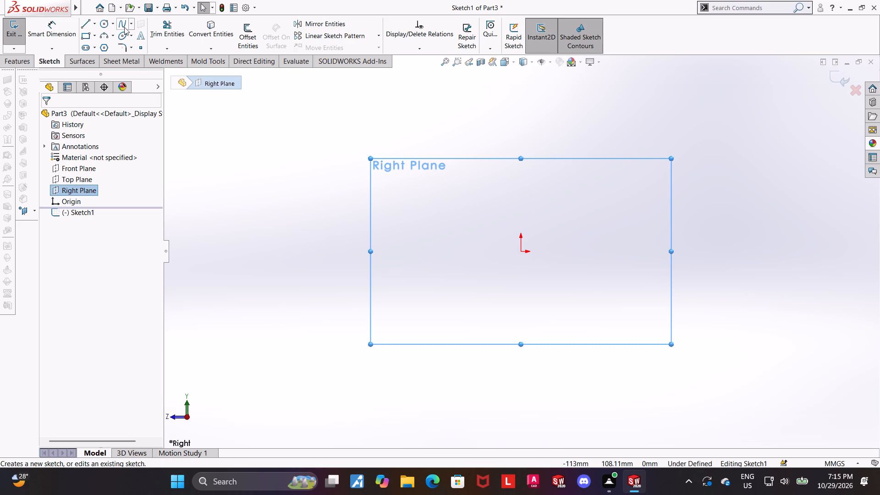
# Sketch a thin, bent half-profile from the origin: base about 42 mm, 45° leg about 42 mm, vertical wall about 50 mm, then parallel inner lines.
pyautogui.click(88, 22)
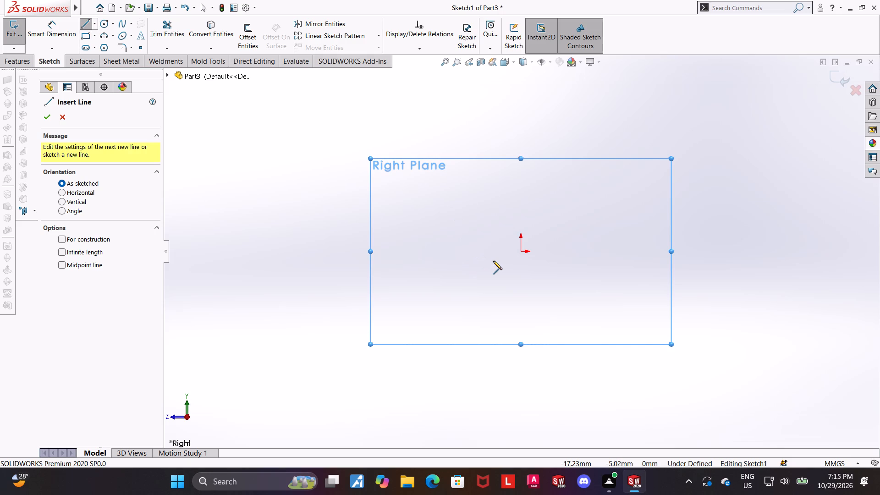
pyautogui.click(521, 253)
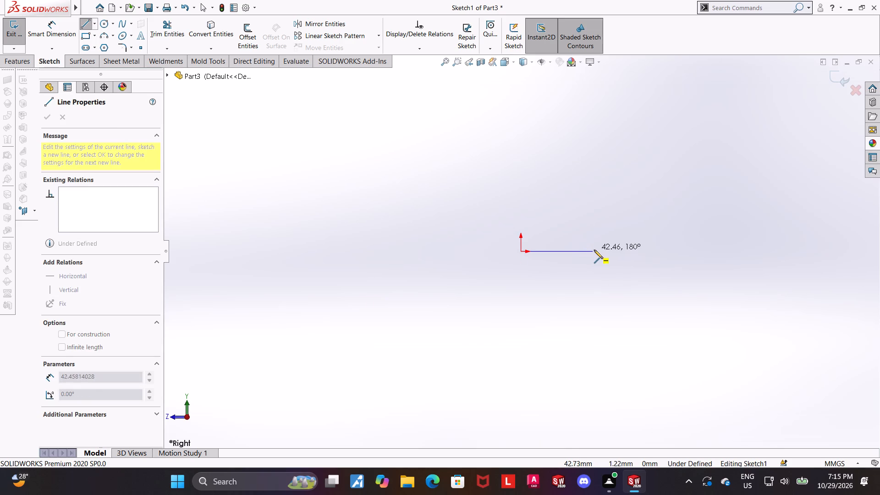
pyautogui.click(594, 250)
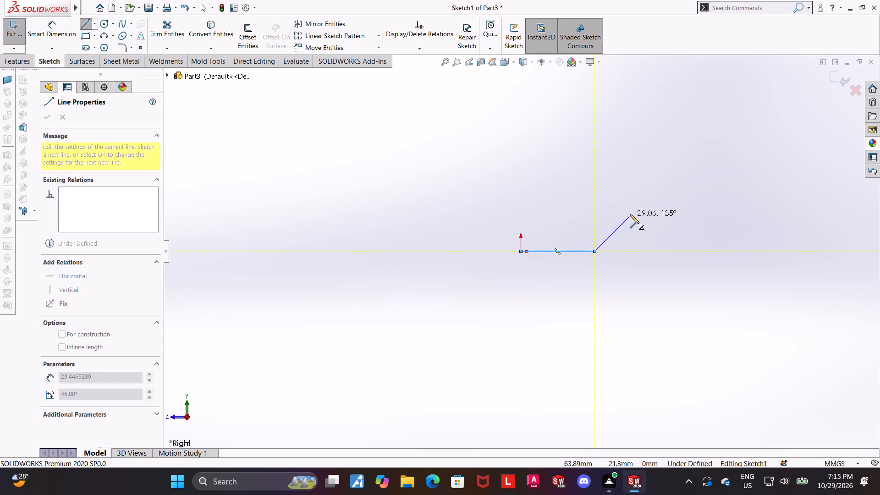
pyautogui.click(644, 200)
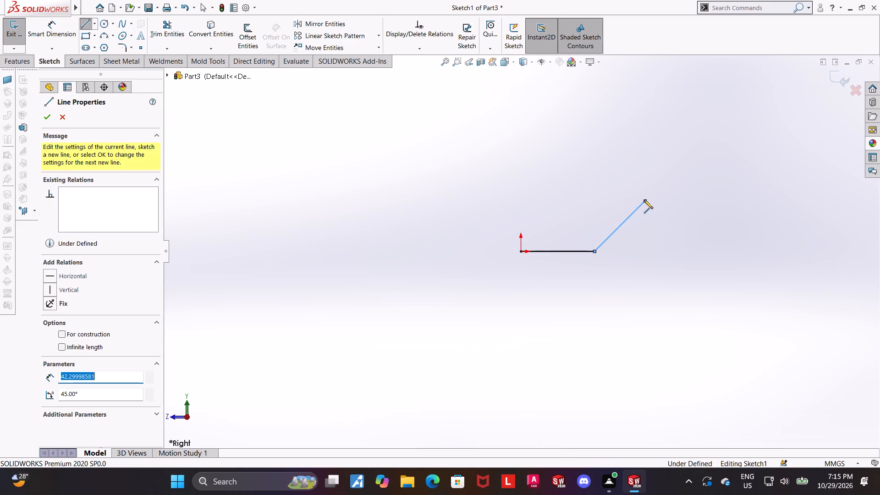
pyautogui.scroll(-2, 644, 200)
pyautogui.scroll(-2, 634, 116)
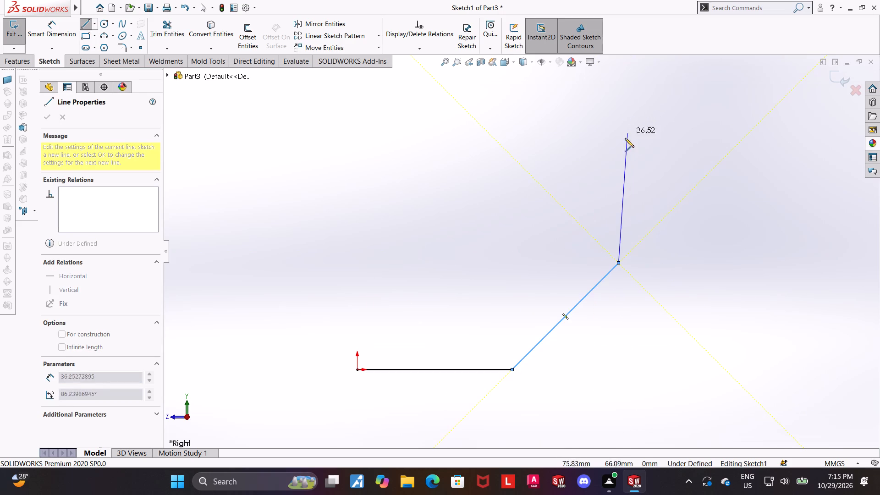
pyautogui.click(619, 82)
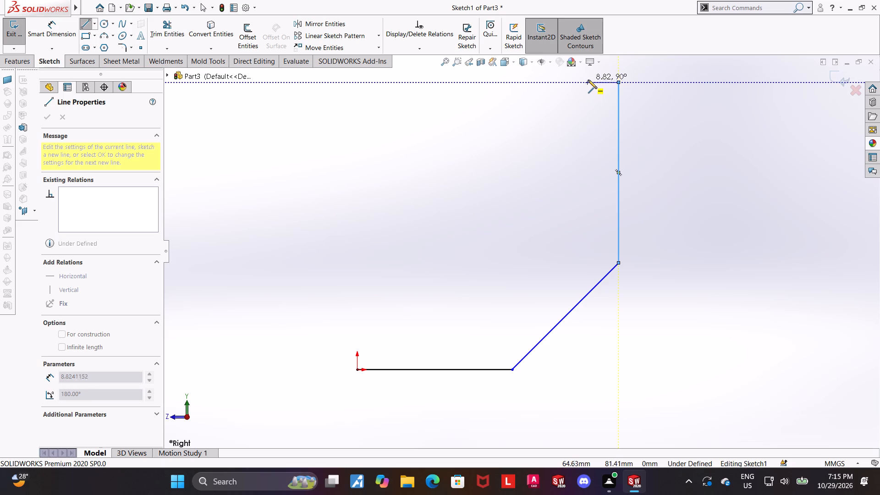
pyautogui.click(590, 82)
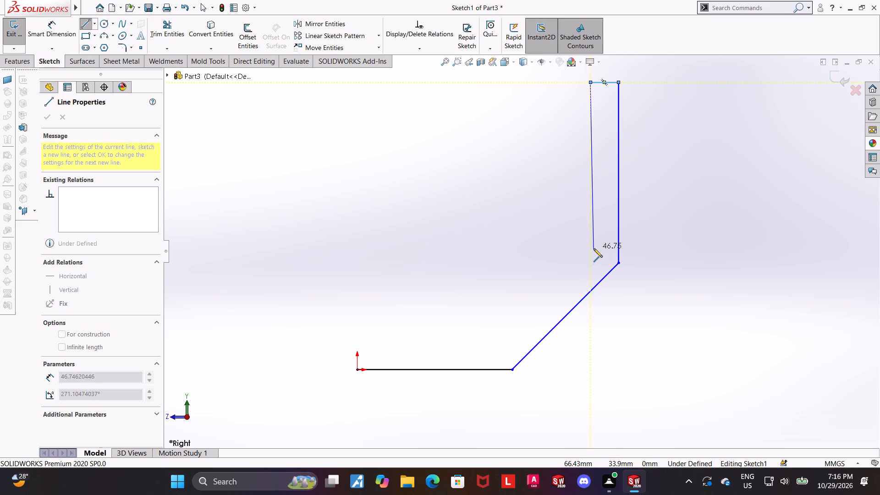
pyautogui.click(589, 247)
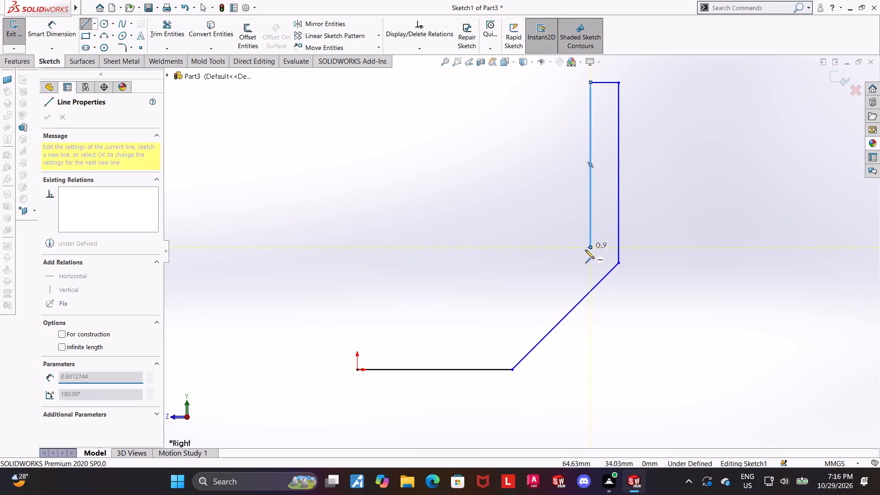
pyautogui.click(501, 335)
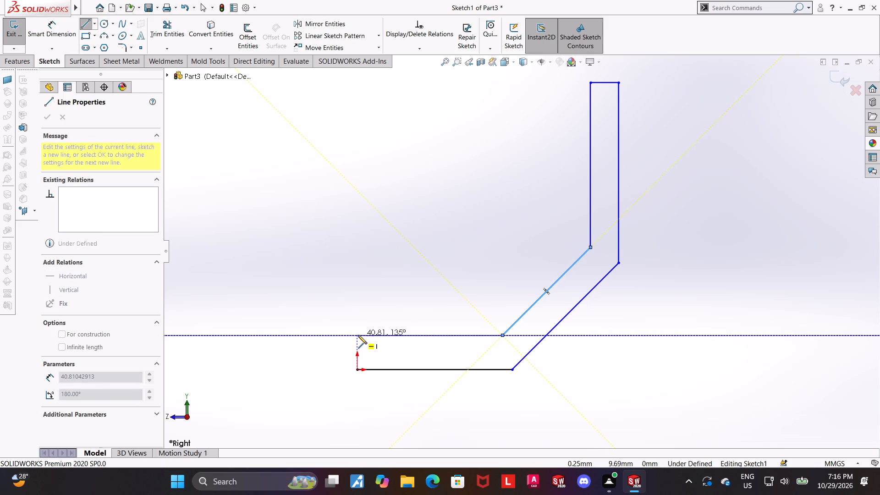
pyautogui.click(358, 335)
pyautogui.press('Escape')
# Draw a vertical construction centerline upward from the origin as the profile's symmetry axis.
pyautogui.scroll(-2, 472, 303)
pyautogui.scroll(5, 511, 298)
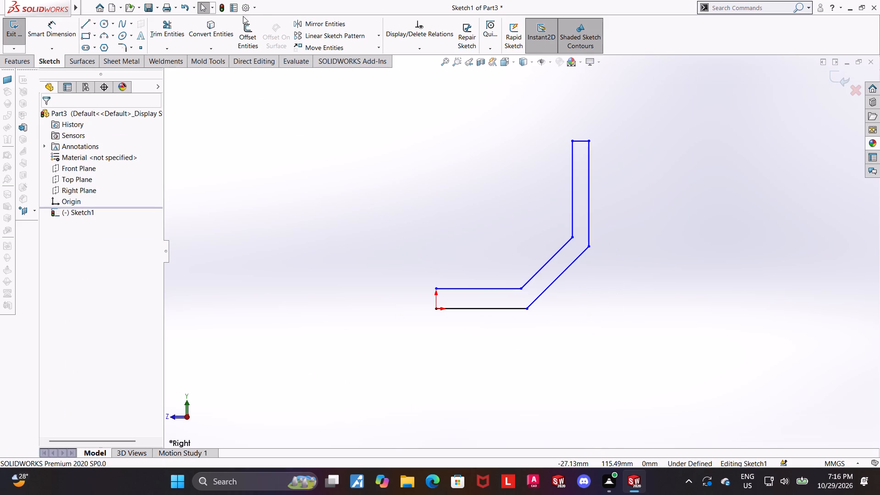
pyautogui.click(93, 27)
pyautogui.click(99, 44)
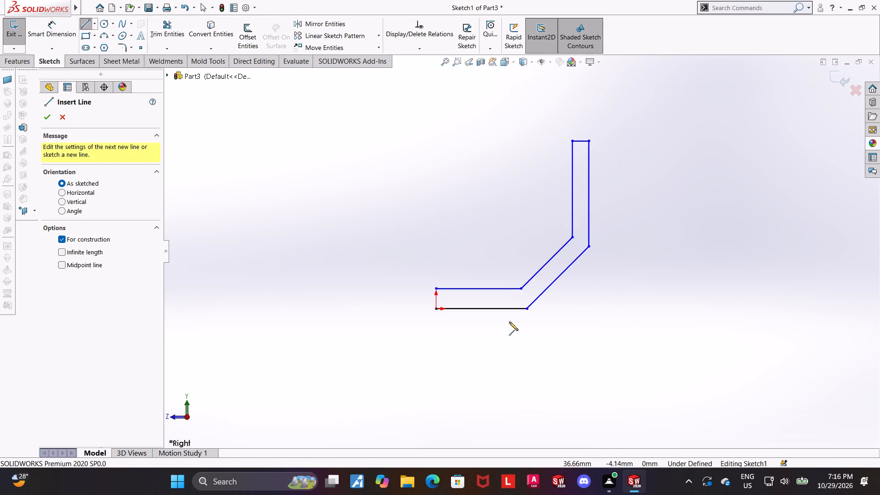
pyautogui.click(435, 311)
pyautogui.click(436, 184)
pyautogui.press('Escape')
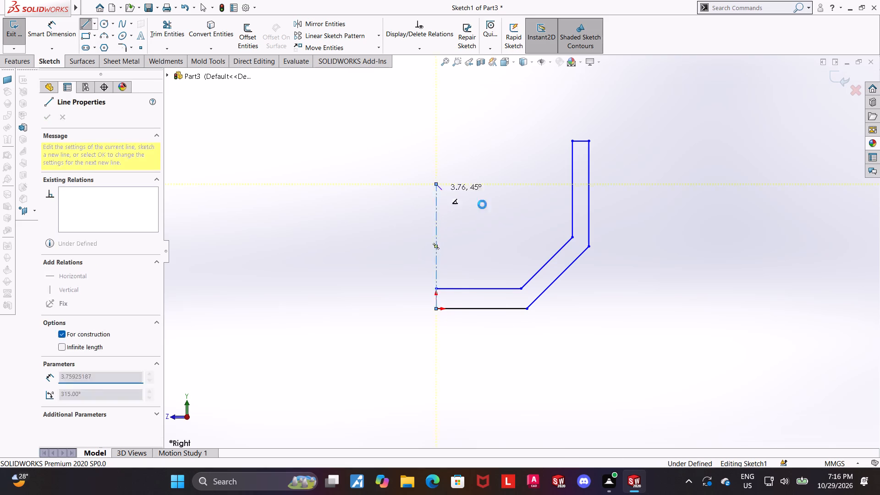
pyautogui.press('Escape')
# Mirror all seven profile lines about the vertical centerline to form a closed U-shaped channel section.
pyautogui.scroll(-2, 508, 225)
pyautogui.click(299, 23)
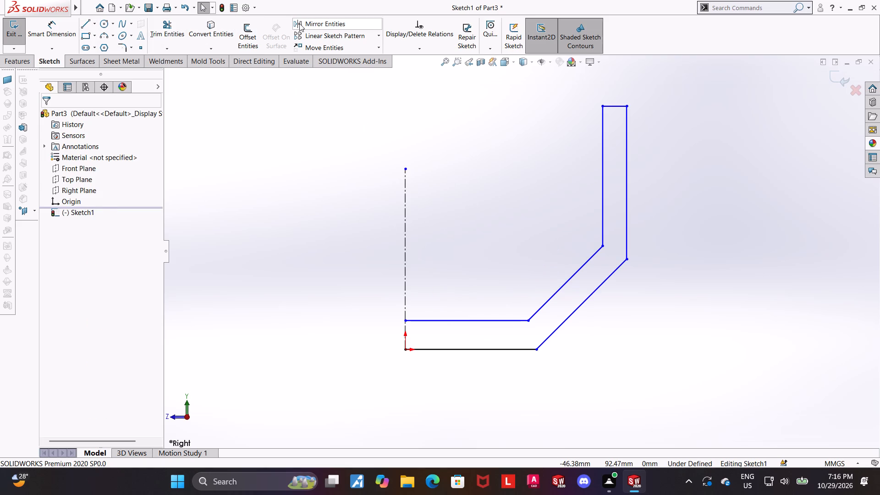
pyautogui.moveTo(652, 88); pyautogui.dragTo(692, 345)
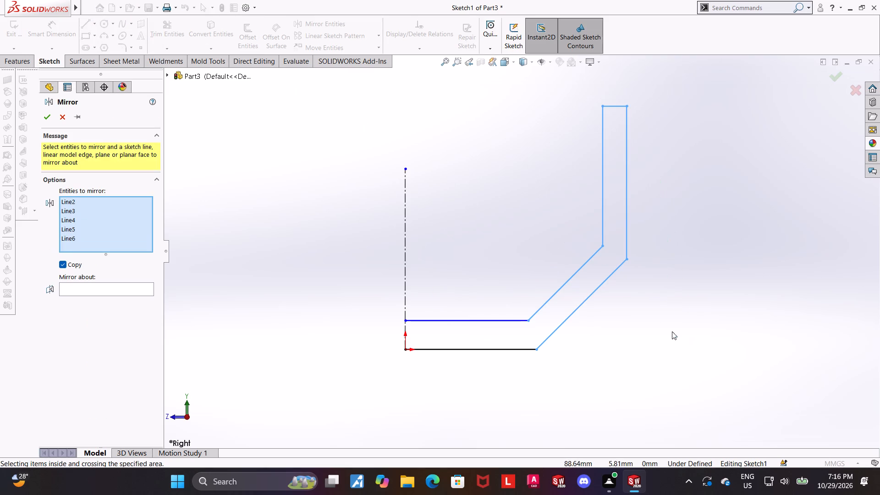
pyautogui.moveTo(622, 313); pyautogui.dragTo(471, 390)
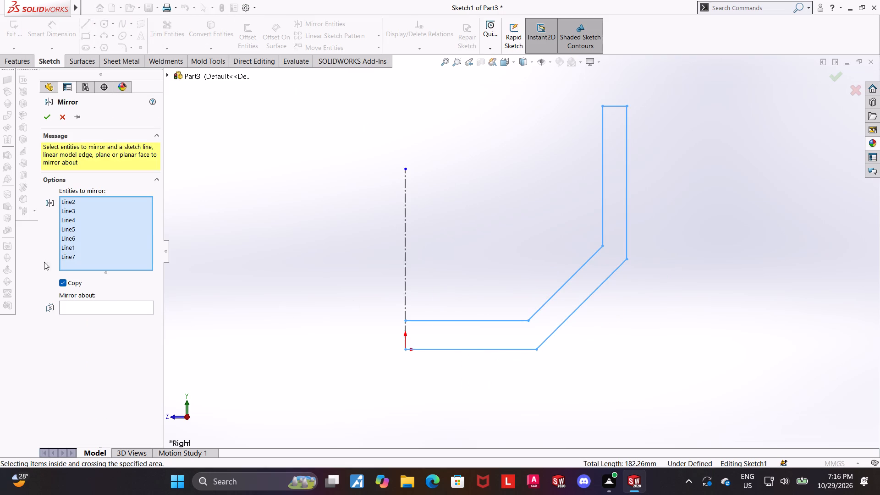
pyautogui.doubleClick(101, 304)
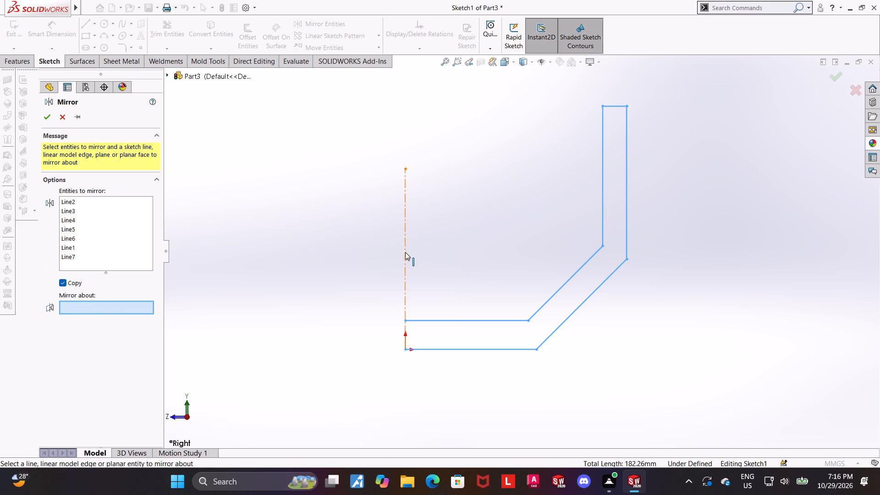
pyautogui.click(403, 252)
pyautogui.click(47, 117)
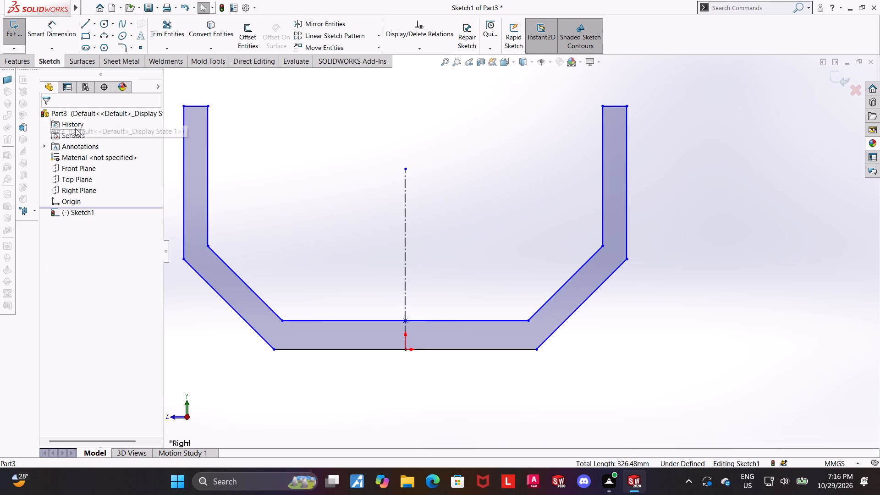
# Dimension the horizontal distance from the outer left wall to the bottom-left outer corner as 20 mm.
pyautogui.scroll(3, 451, 241)
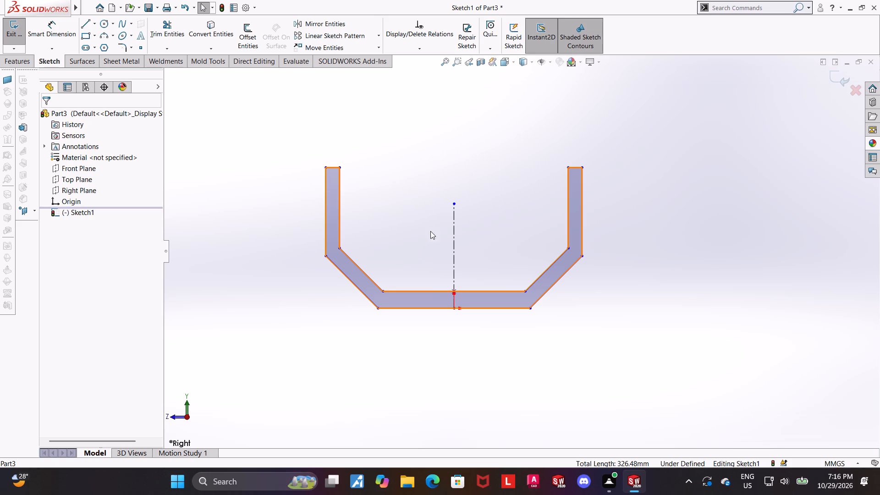
pyautogui.scroll(-1, 413, 260)
pyautogui.moveTo(36, 28); pyautogui.dragTo(44, 28)
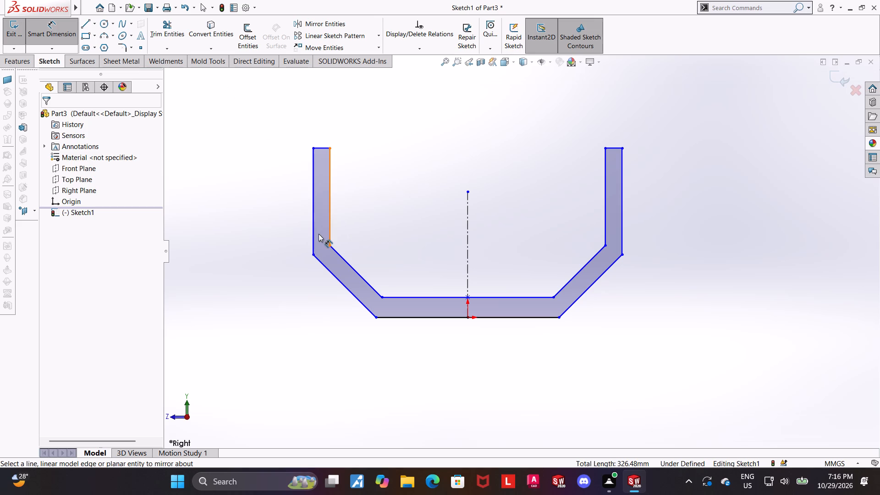
pyautogui.click(314, 230)
pyautogui.click(377, 320)
pyautogui.click(349, 371)
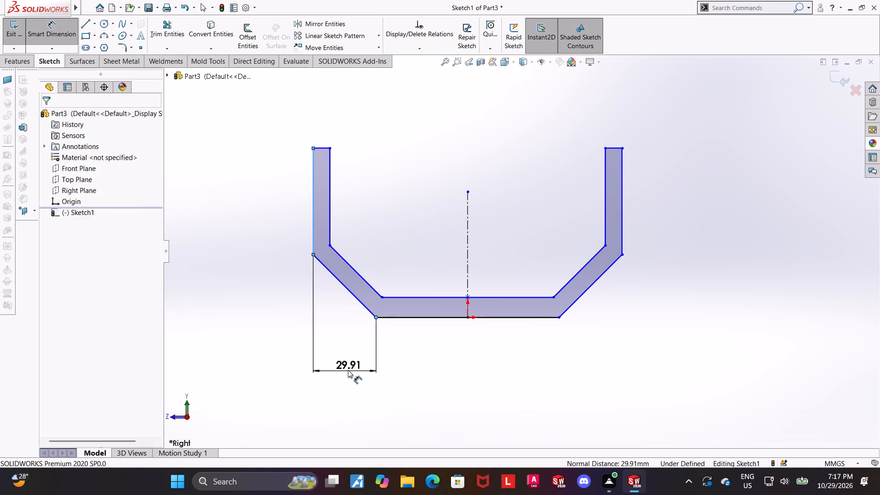
pyautogui.write('20')
pyautogui.press('Return')
pyautogui.press('Escape')
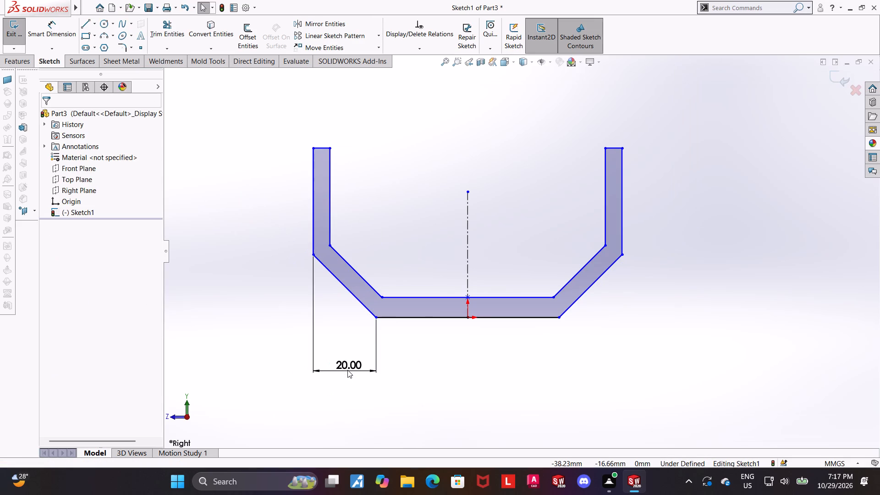
pyautogui.click(609, 354)
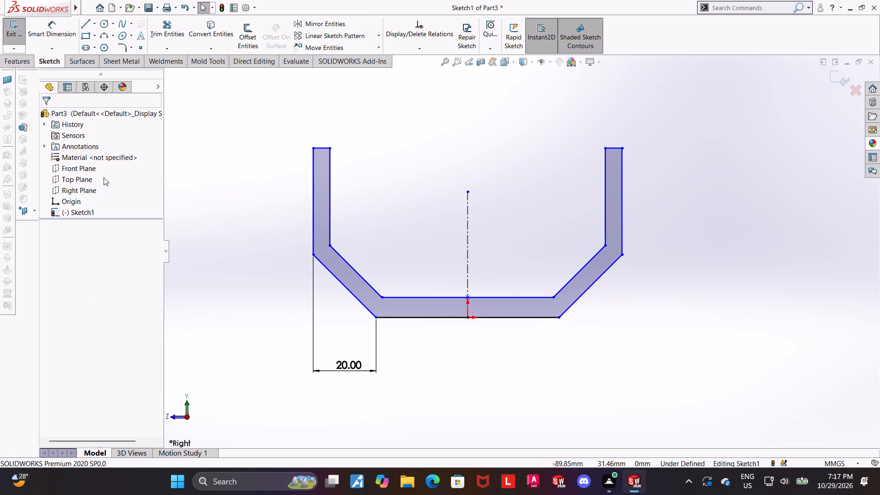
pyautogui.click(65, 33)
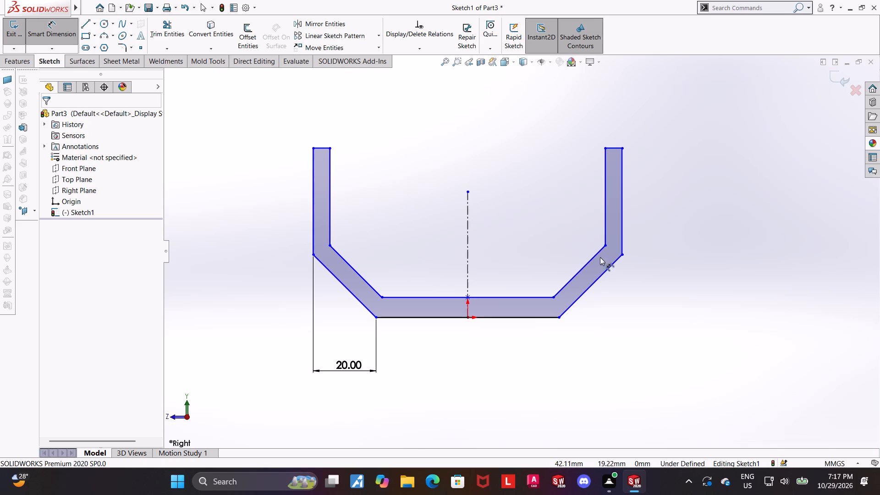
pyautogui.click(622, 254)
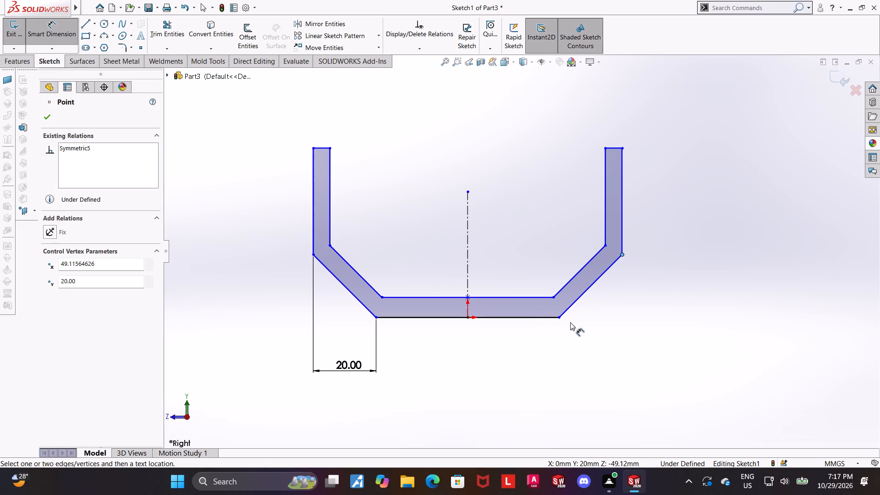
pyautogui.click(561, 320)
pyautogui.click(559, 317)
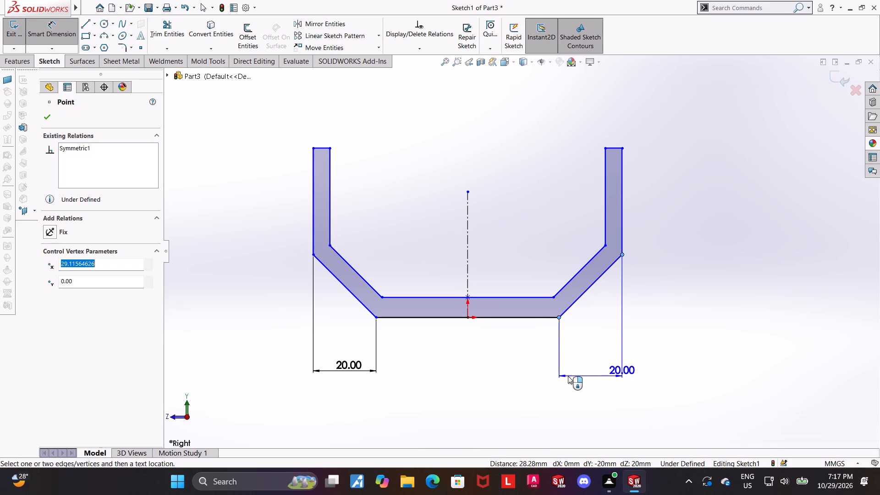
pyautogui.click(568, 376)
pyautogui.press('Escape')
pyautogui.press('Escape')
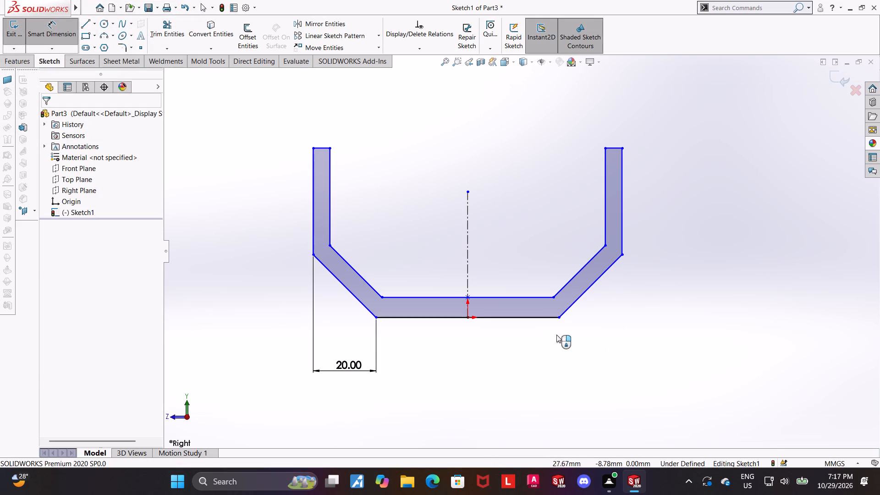
# Add a 20 mm vertical dimension between the two endpoints of the left outer 45° edge.
pyautogui.scroll(1, 561, 360)
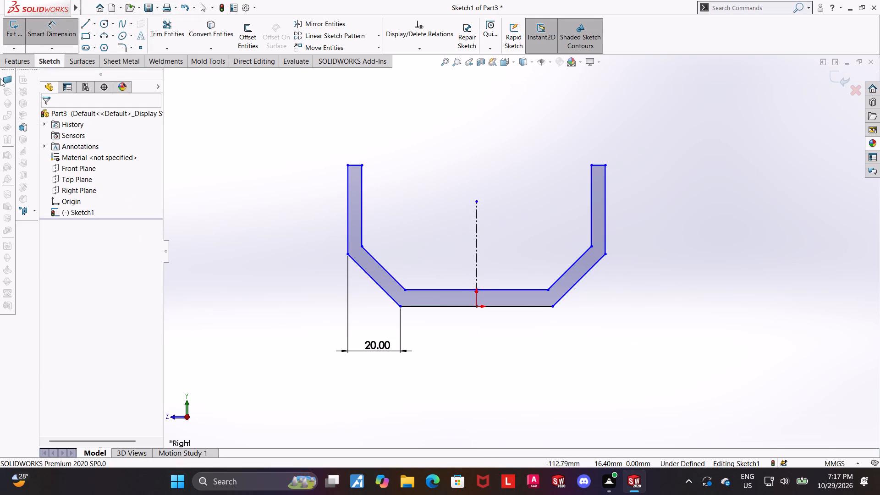
pyautogui.click(43, 29)
pyautogui.click(51, 25)
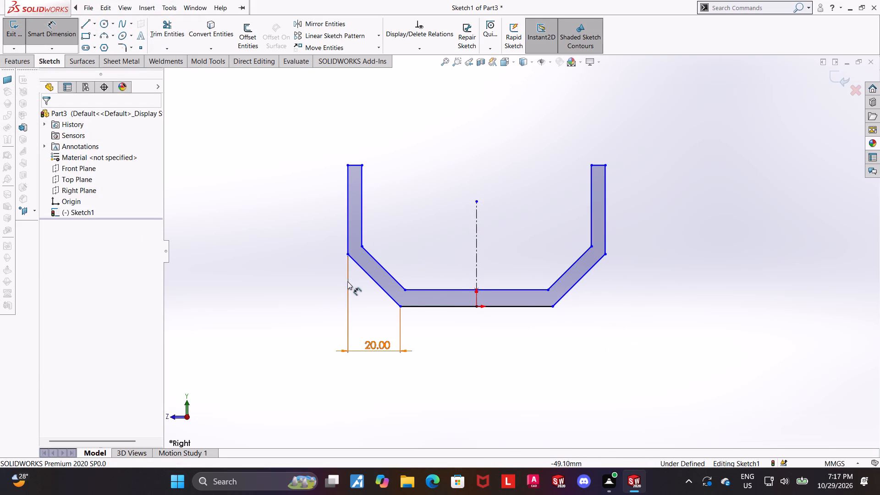
pyautogui.click(347, 255)
pyautogui.click(399, 306)
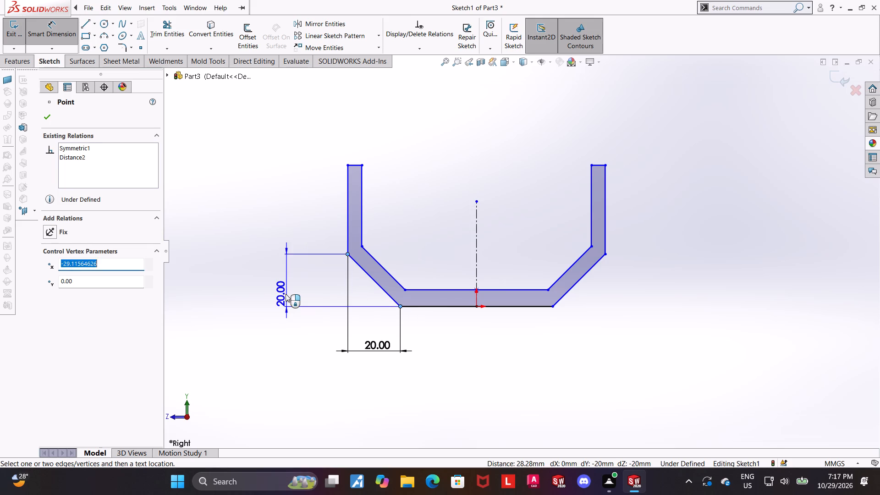
pyautogui.click(286, 294)
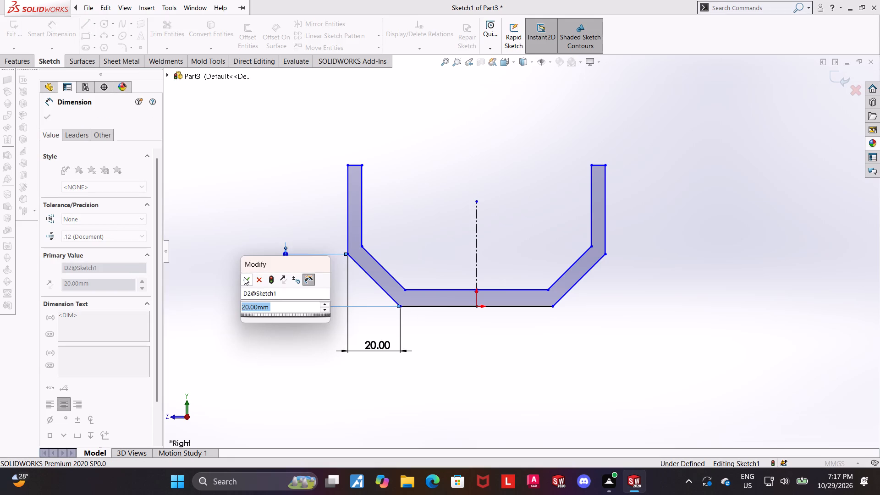
pyautogui.click(244, 277)
pyautogui.press('Escape')
pyautogui.press('Escape')
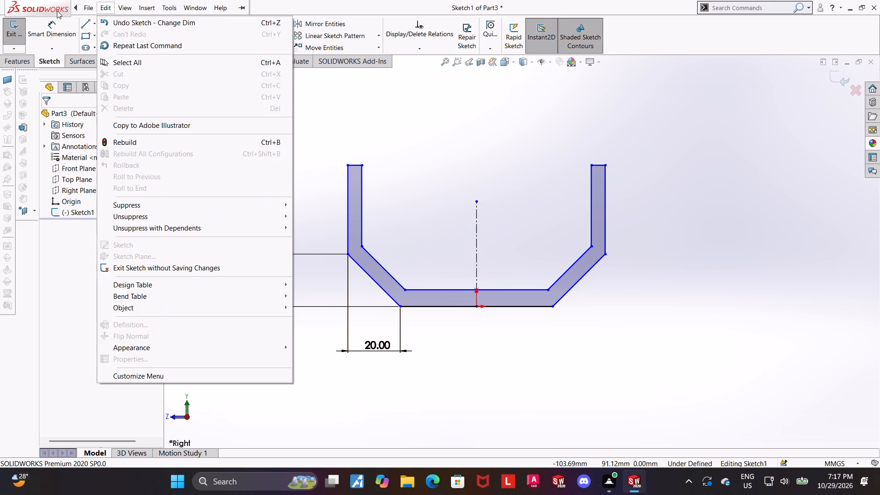
# Dimension the profile's overall height from the top edge to the bottom edge as 80 mm.
pyautogui.press('Escape')
pyautogui.click(57, 29)
pyautogui.click(357, 163)
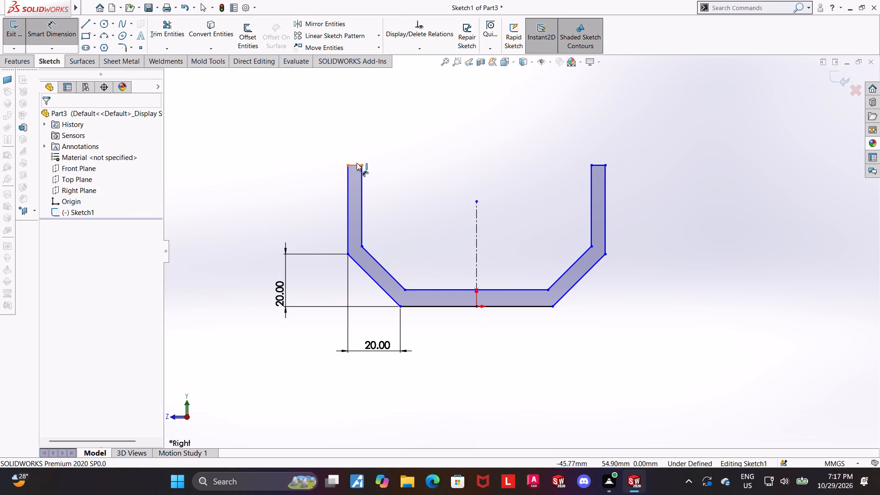
pyautogui.click(425, 305)
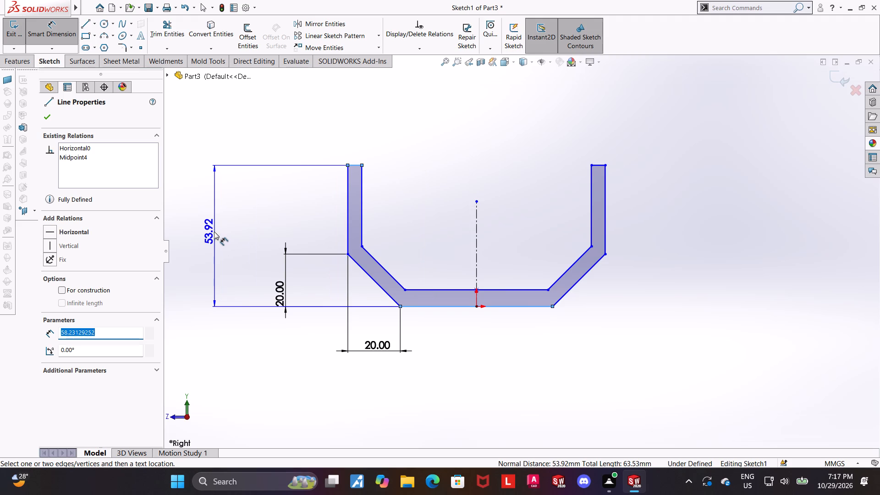
pyautogui.click(213, 231)
pyautogui.write('80')
pyautogui.press('Return')
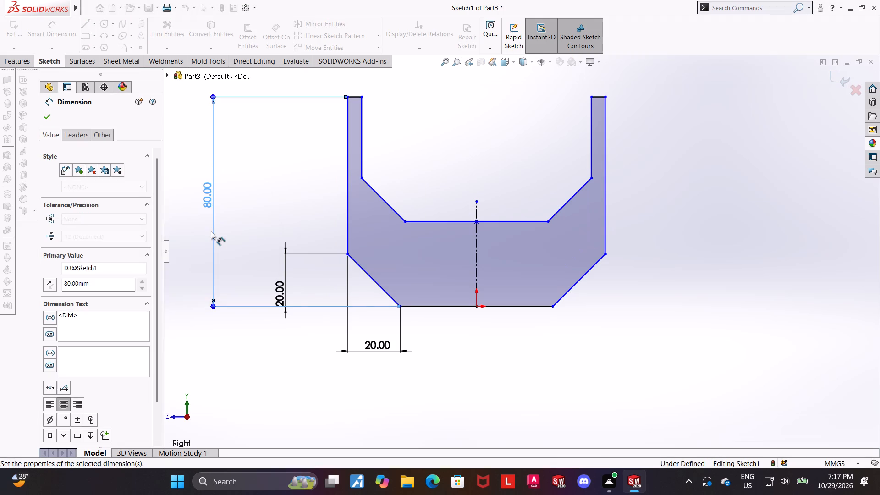
pyautogui.press('Escape')
pyautogui.press('Escape')
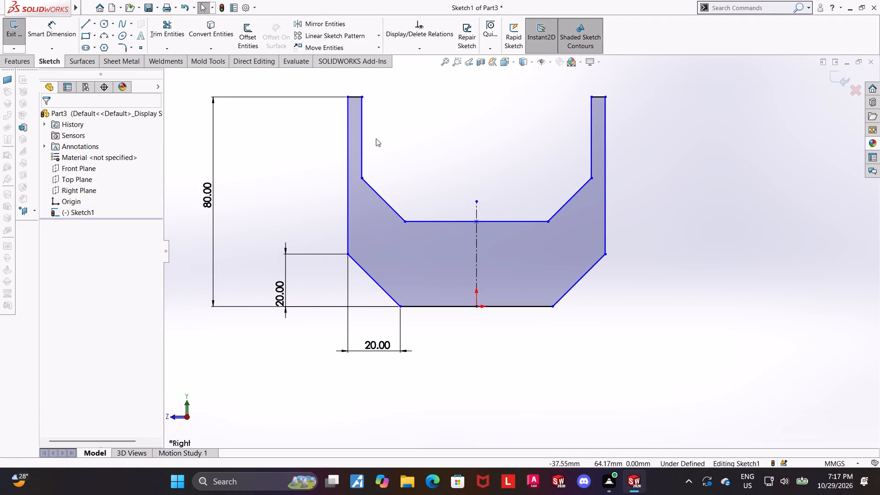
# Reshape the inner outline by moving the left wall inward, lowering the bottom edge, and shifting the angled edge to about 14 mm long.
pyautogui.moveTo(362, 140); pyautogui.dragTo(380, 139)
pyautogui.press('Escape')
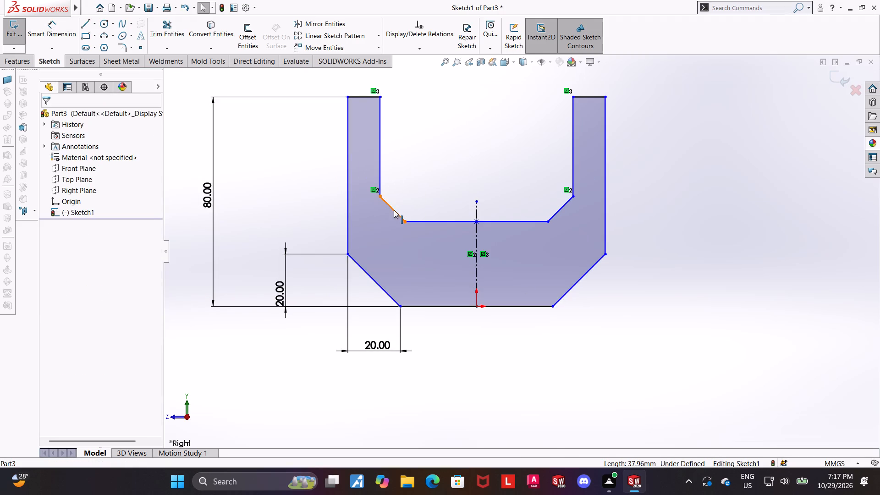
pyautogui.moveTo(393, 211); pyautogui.dragTo(394, 192)
pyautogui.press('Escape')
pyautogui.click(451, 218)
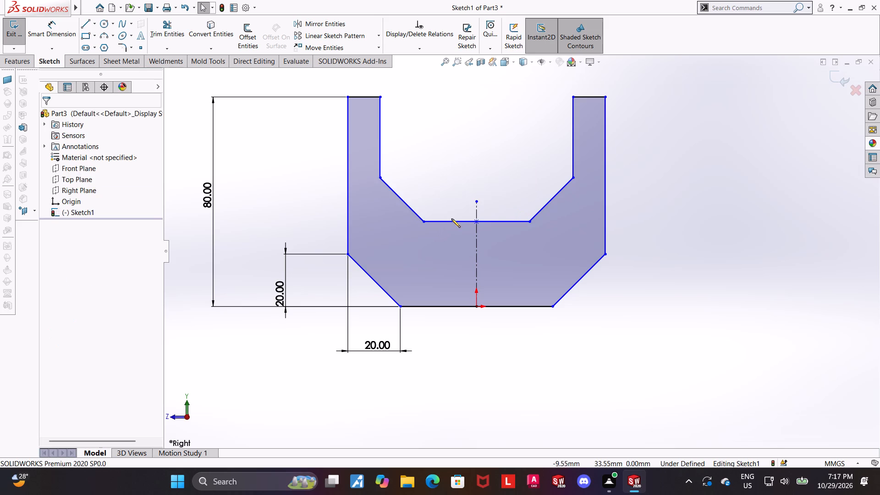
pyautogui.moveTo(451, 221); pyautogui.dragTo(451, 263)
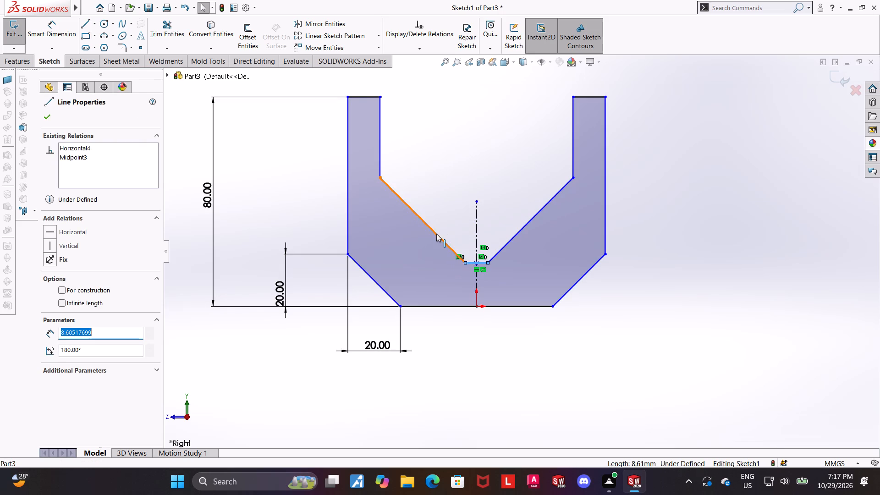
pyautogui.moveTo(436, 234); pyautogui.dragTo(411, 268)
pyautogui.press('Escape')
pyautogui.press('Escape')
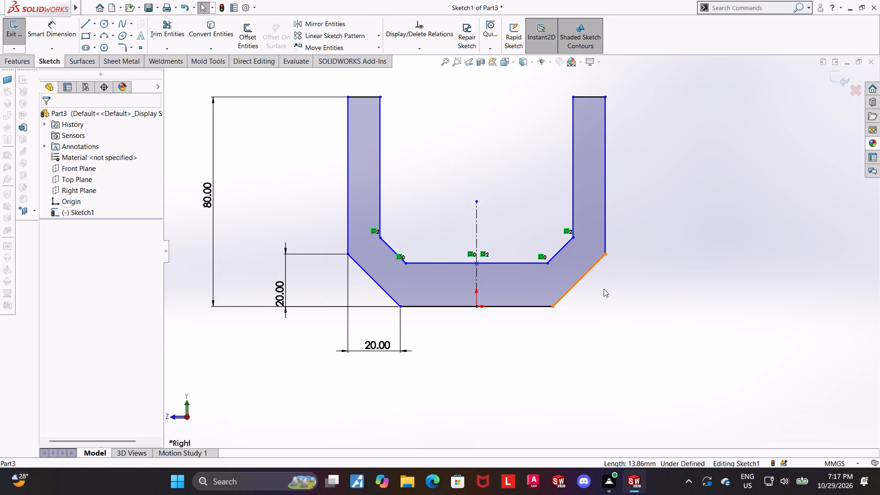
pyautogui.click(615, 290)
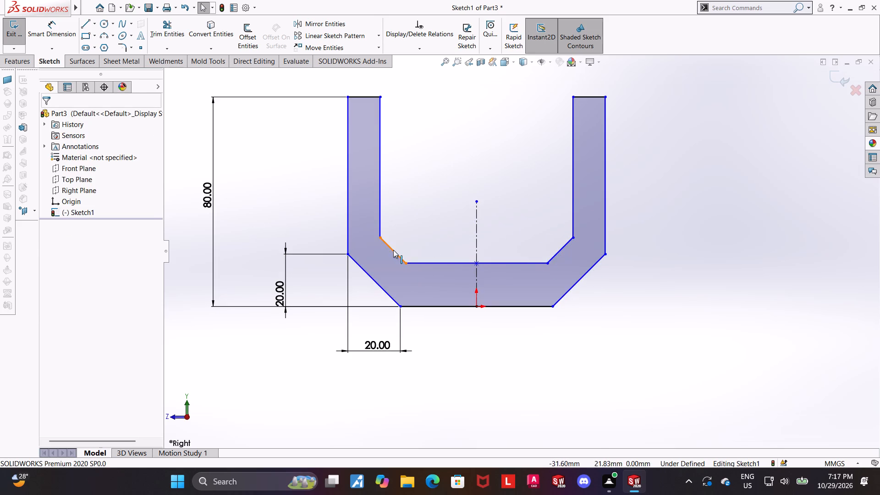
# Add a Parallel relation between the left inner angled edge and the left outer angled edge.
pyautogui.click(393, 250)
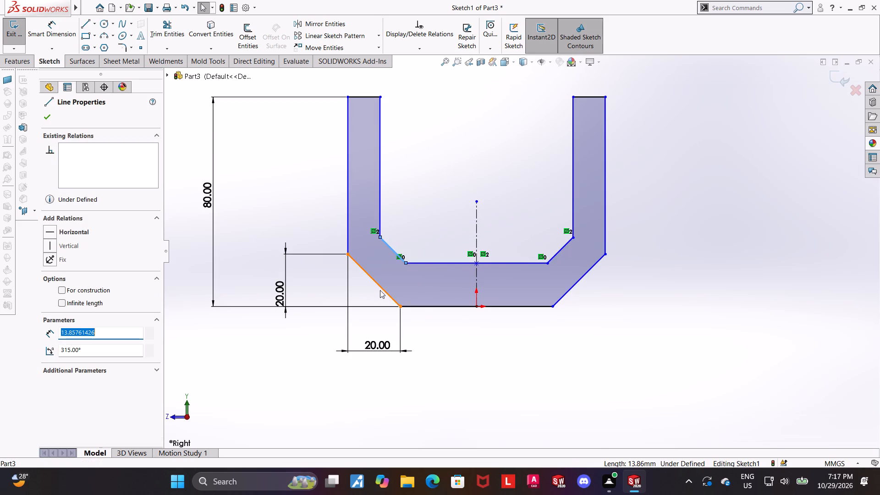
pyautogui.keyDown('ctrl'); pyautogui.click(380, 290); pyautogui.keyUp('ctrl')
pyautogui.keyDown('ctrl'); pyautogui.click(383, 289); pyautogui.keyUp('ctrl')
pyautogui.click(49, 334)
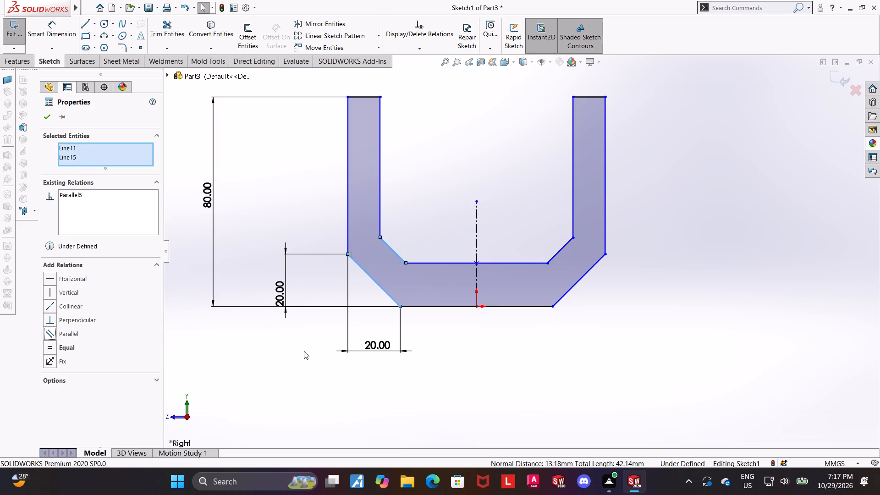
pyautogui.click(600, 362)
pyautogui.click(561, 247)
pyautogui.click(562, 247)
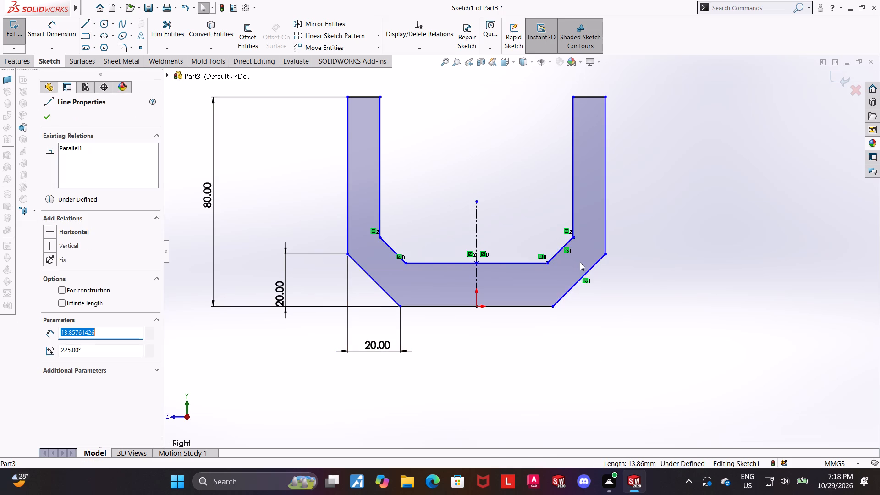
pyautogui.keyDown('ctrl'); pyautogui.click(586, 272); pyautogui.keyUp('ctrl')
pyautogui.click(575, 345)
# Dimension the overall width between the left and right outer walls as 80 mm.
pyautogui.scroll(1, 572, 286)
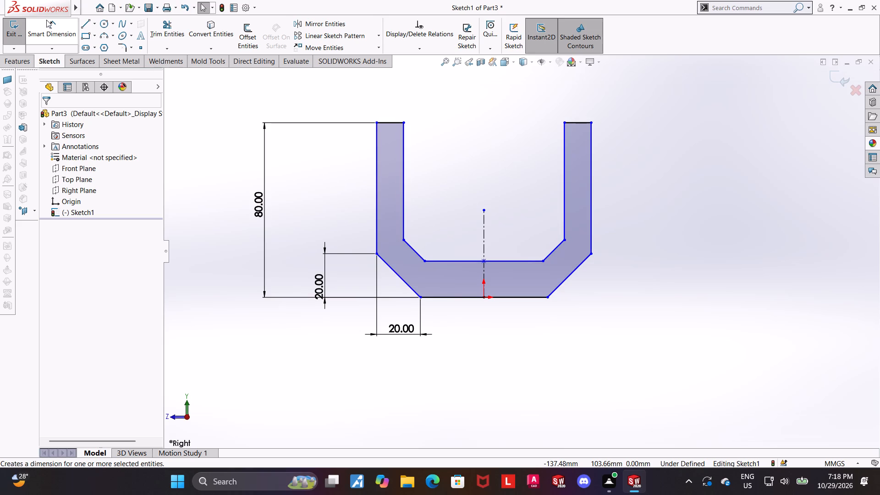
pyautogui.click(376, 159)
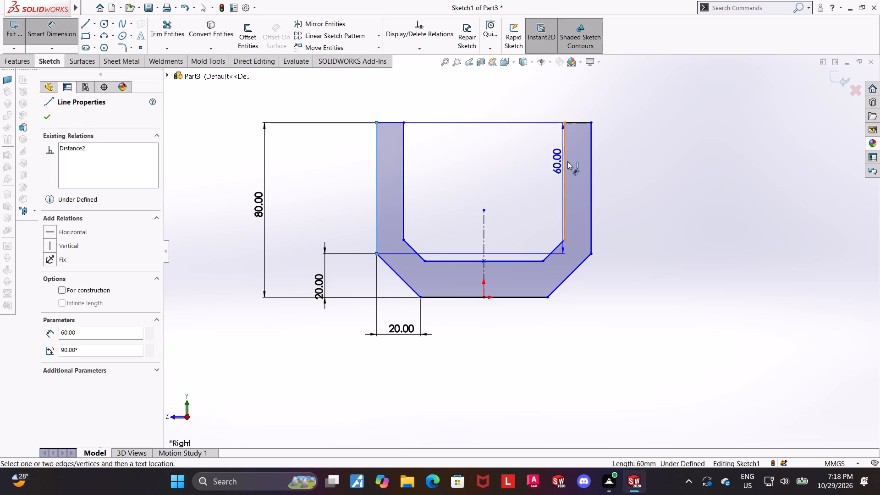
pyautogui.click(589, 166)
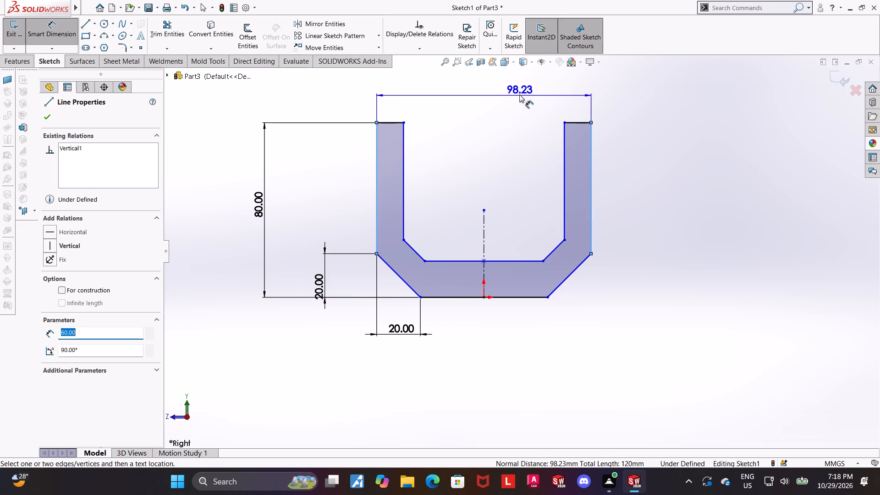
pyautogui.click(519, 93)
pyautogui.press('8')
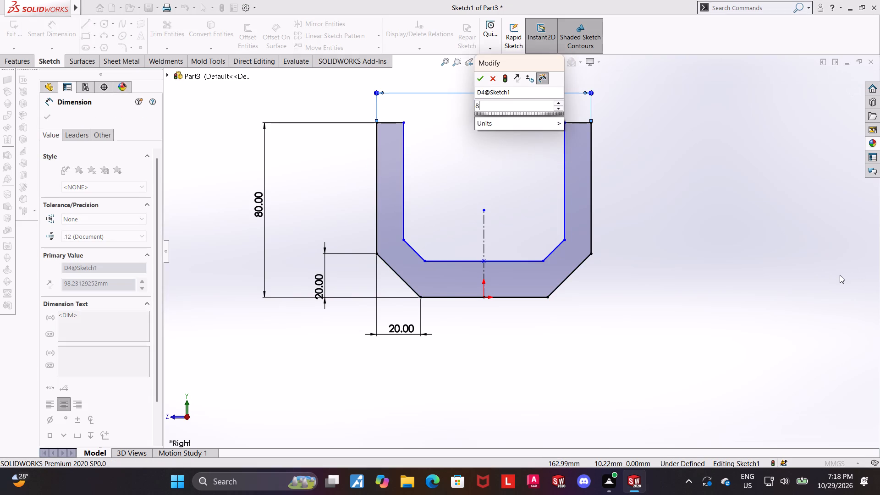
pyautogui.press('0')
pyautogui.press('Return')
pyautogui.press('Escape')
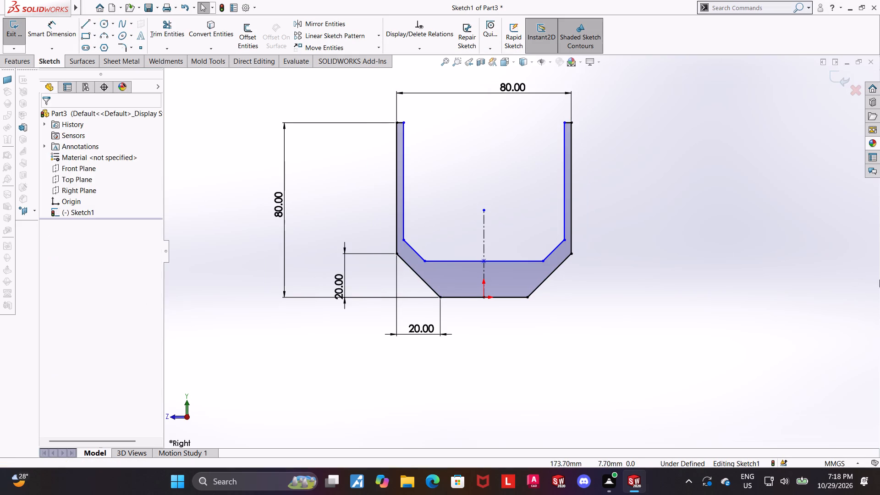
# Move the left inner wall inward and lower the inner bottom-left corner to about 22 mm from the centerline and 10 mm above the base.
pyautogui.scroll(-3, 644, 214)
pyautogui.scroll(4, 441, 213)
pyautogui.scroll(-2, 371, 170)
pyautogui.press('Escape')
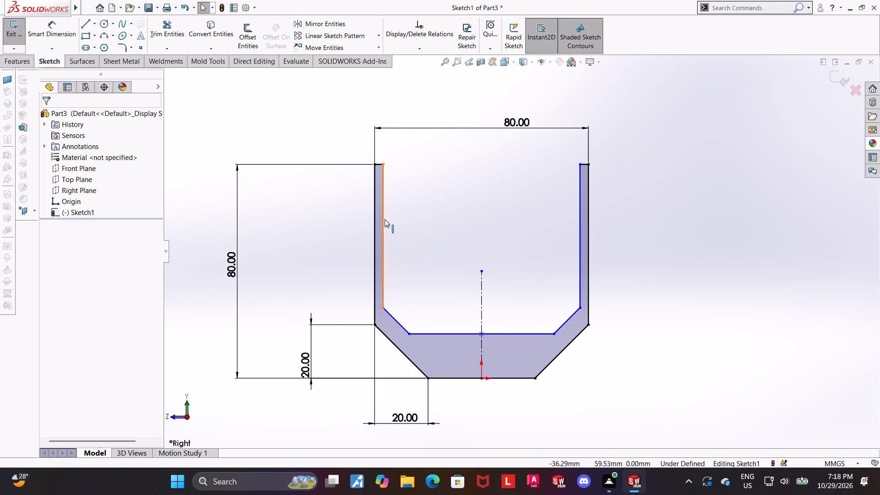
pyautogui.moveTo(385, 219); pyautogui.dragTo(398, 220)
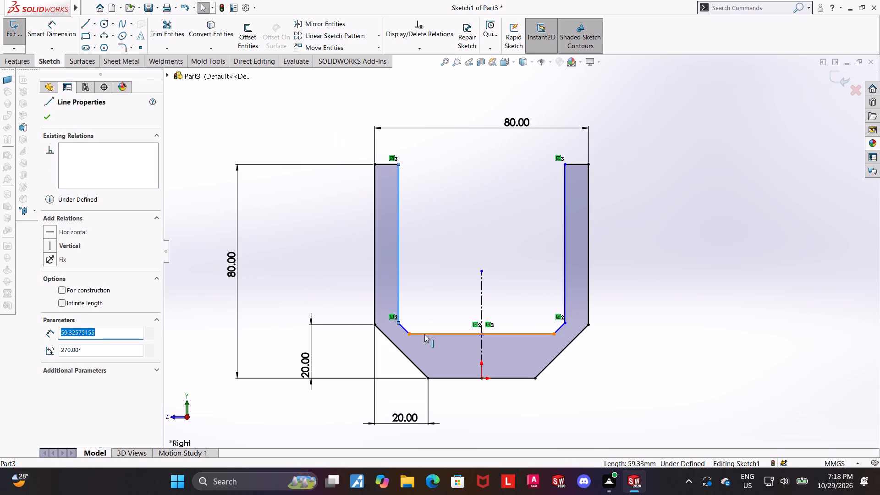
pyautogui.moveTo(409, 335); pyautogui.dragTo(423, 351)
pyautogui.press('Escape')
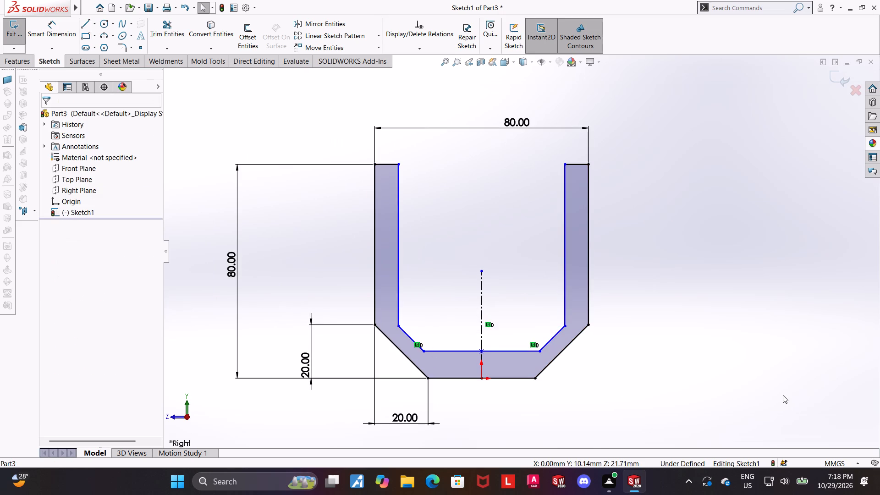
pyautogui.click(775, 389)
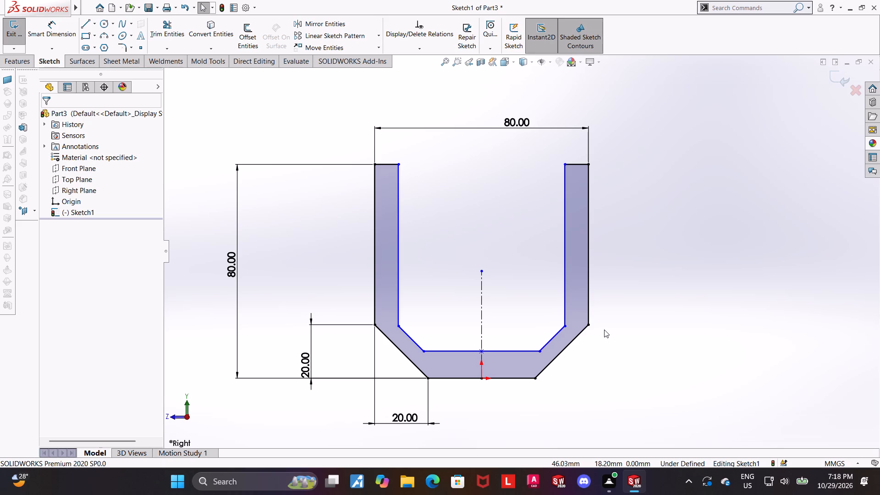
# Shift the left inner angled edge inward so that it is about 20 mm long.
pyautogui.scroll(1, 638, 337)
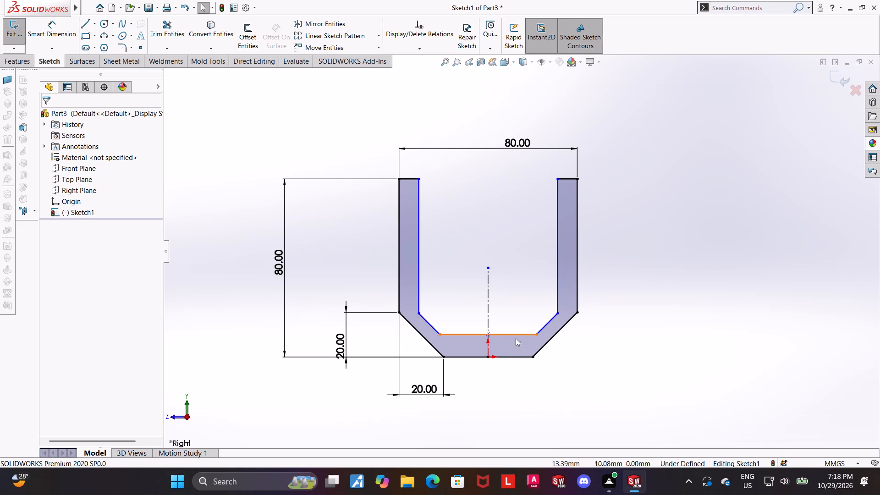
pyautogui.moveTo(434, 326); pyautogui.dragTo(440, 308)
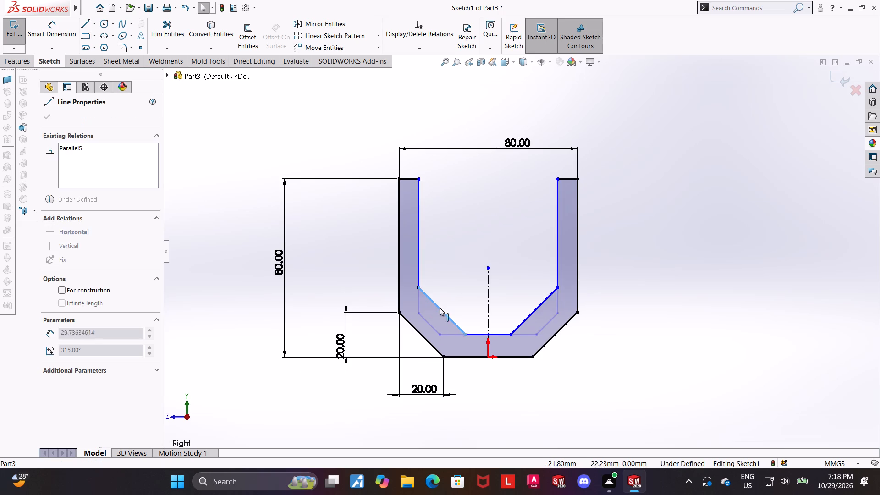
pyautogui.moveTo(440, 308); pyautogui.dragTo(436, 321)
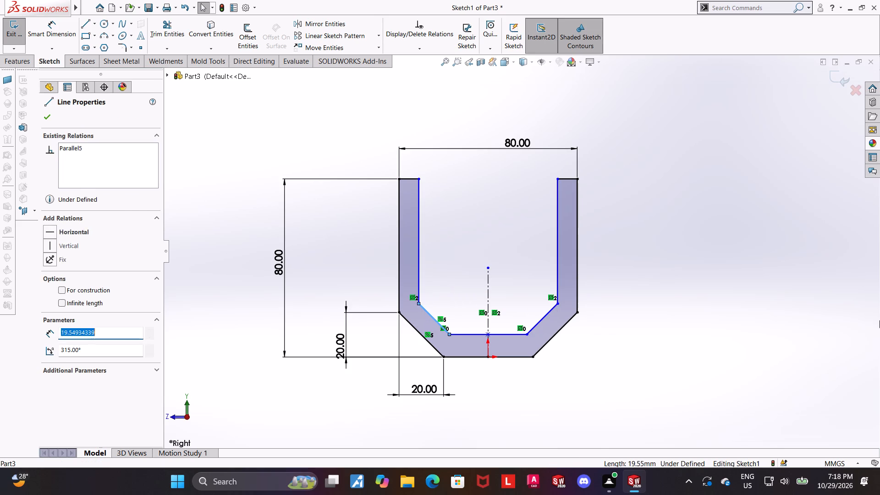
pyautogui.press('Escape')
pyautogui.click(855, 323)
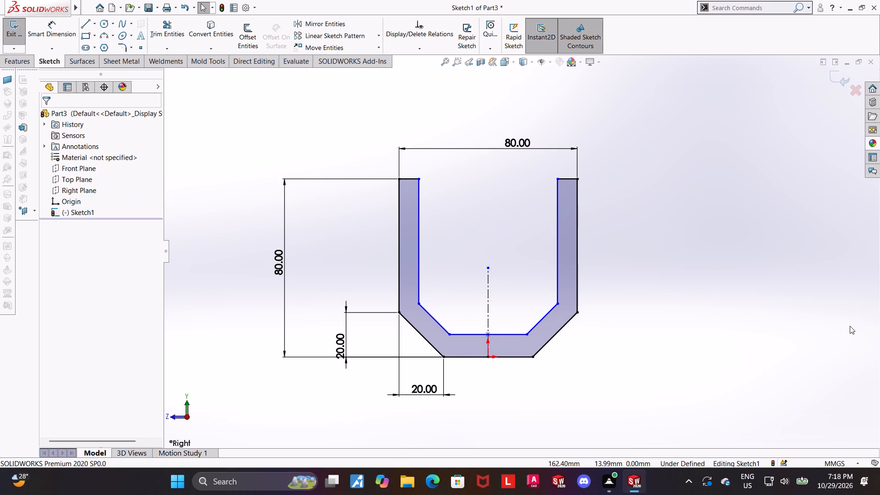
# Dimension the thickness between the right inner and outer vertical walls as 10 mm.
pyautogui.scroll(1, 850, 326)
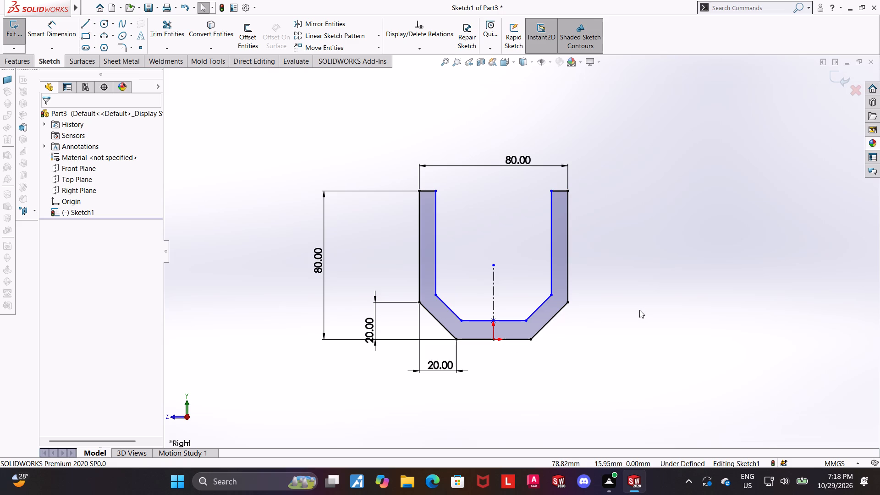
pyautogui.scroll(-1, 574, 225)
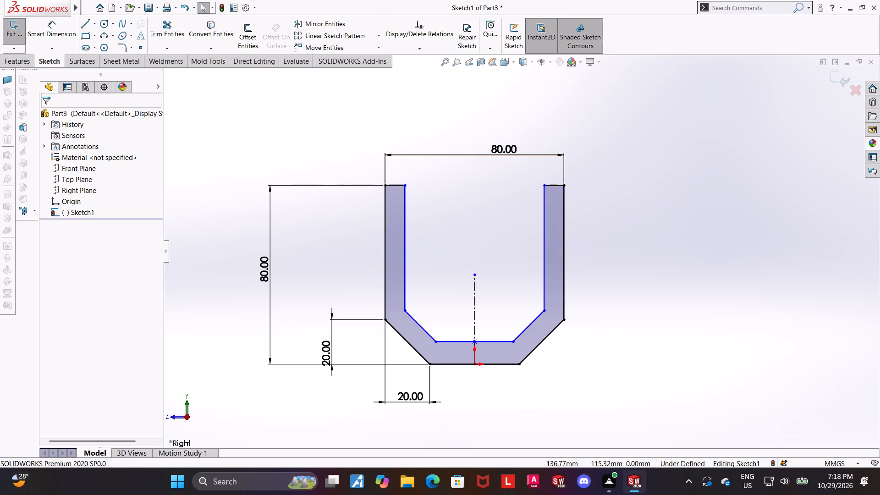
pyautogui.click(64, 35)
pyautogui.click(543, 216)
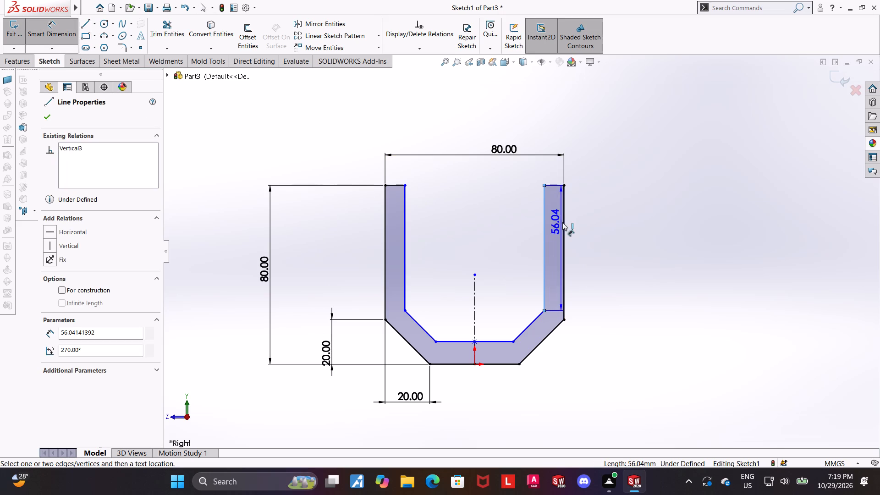
pyautogui.click(563, 223)
pyautogui.click(567, 126)
pyautogui.write('10')
pyautogui.press('Return')
pyautogui.press('Escape')
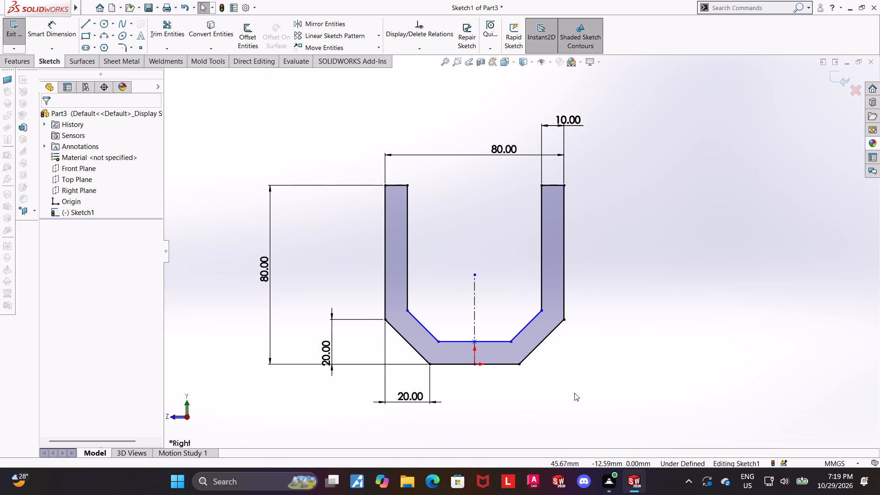
# Add a Symmetric relation between the two inner angled edges about the vertical centerline.
pyautogui.click(425, 329)
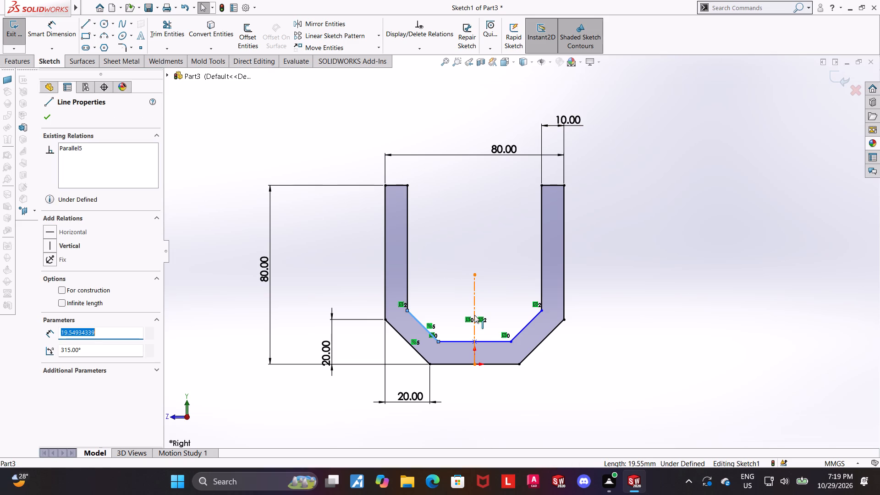
pyautogui.keyDown('ctrl'); pyautogui.click(474, 315); pyautogui.keyUp('ctrl')
pyautogui.keyDown('ctrl'); pyautogui.click(527, 328); pyautogui.keyUp('ctrl')
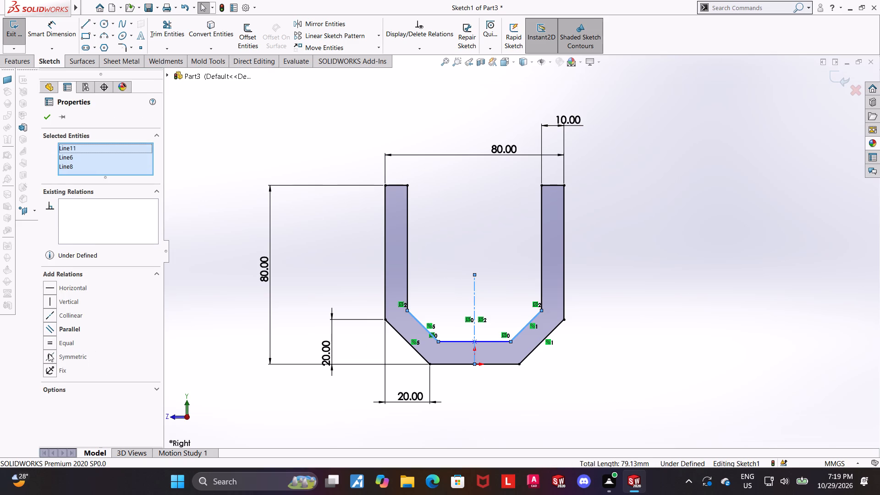
pyautogui.click(48, 354)
pyautogui.click(605, 351)
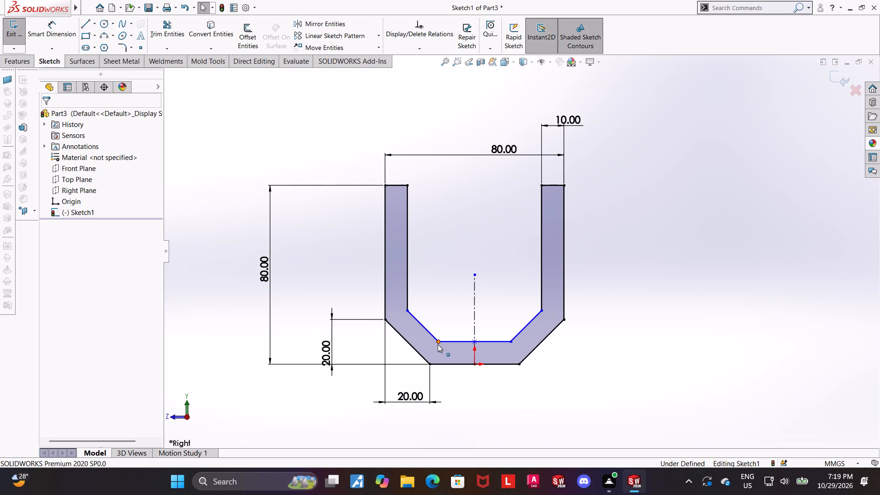
# Move the inner bottom-left corner outward to about 19 mm from the centerline and 10 mm above the base.
pyautogui.moveTo(438, 344); pyautogui.dragTo(430, 341)
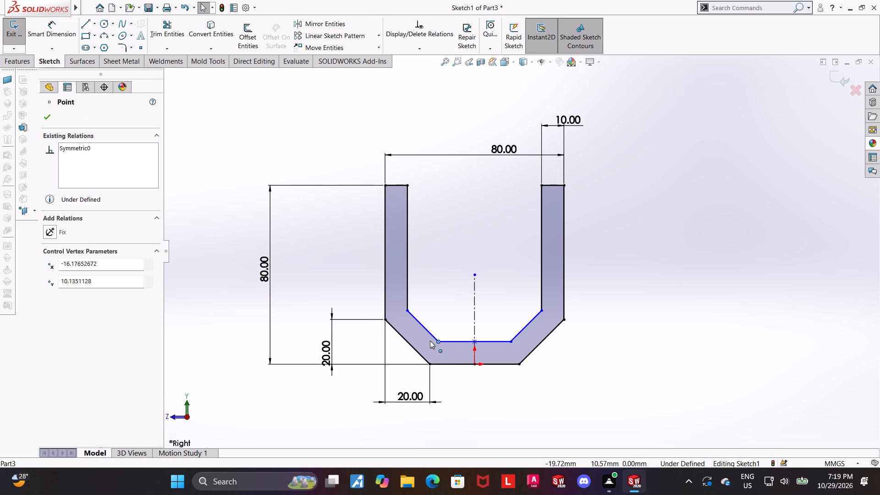
pyautogui.moveTo(430, 341); pyautogui.dragTo(433, 342)
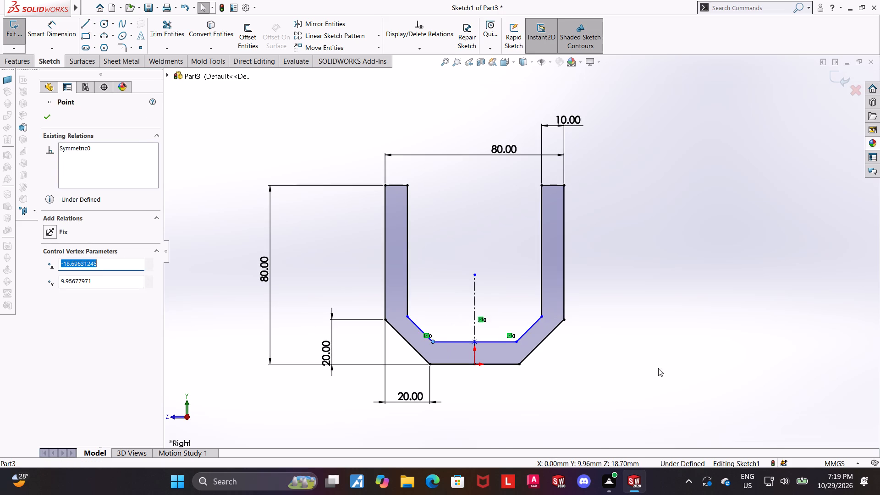
pyautogui.click(669, 376)
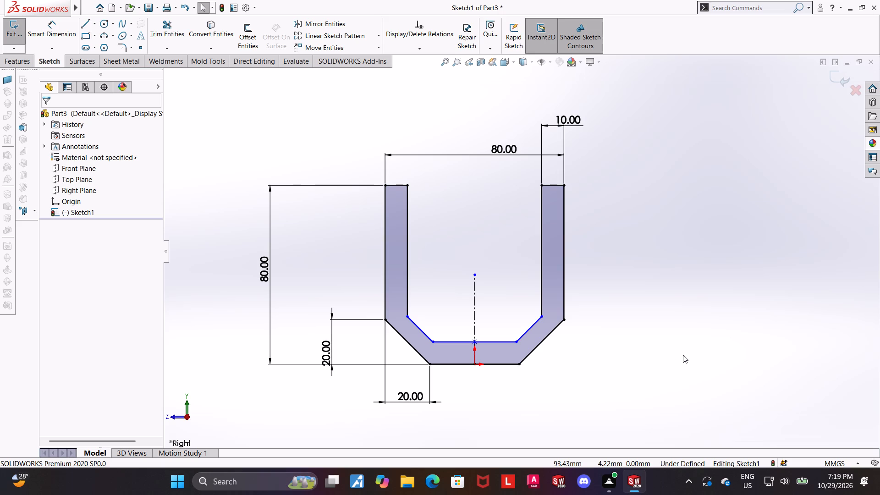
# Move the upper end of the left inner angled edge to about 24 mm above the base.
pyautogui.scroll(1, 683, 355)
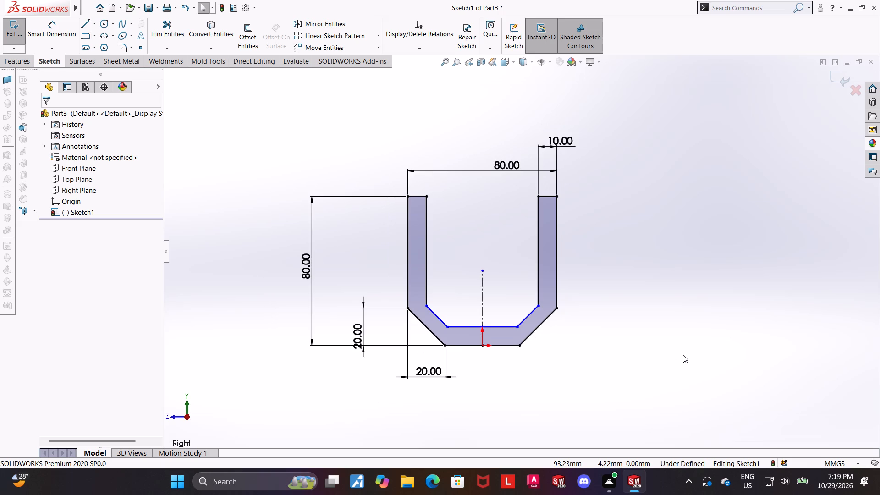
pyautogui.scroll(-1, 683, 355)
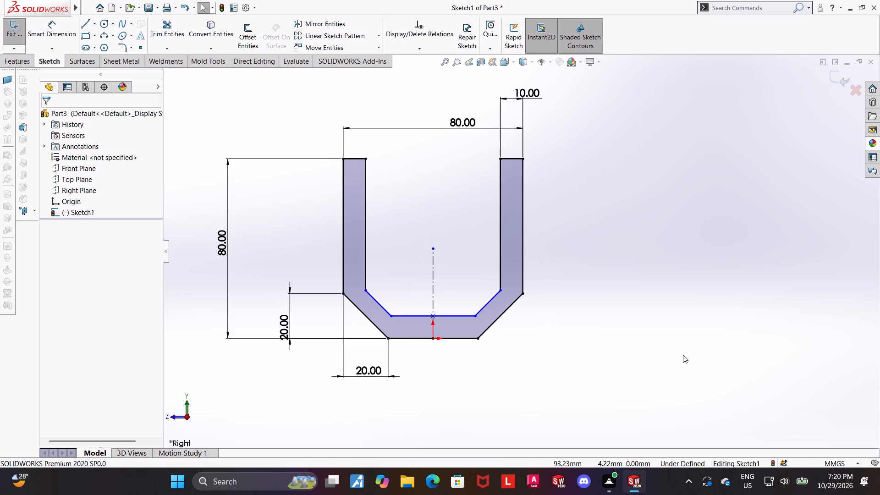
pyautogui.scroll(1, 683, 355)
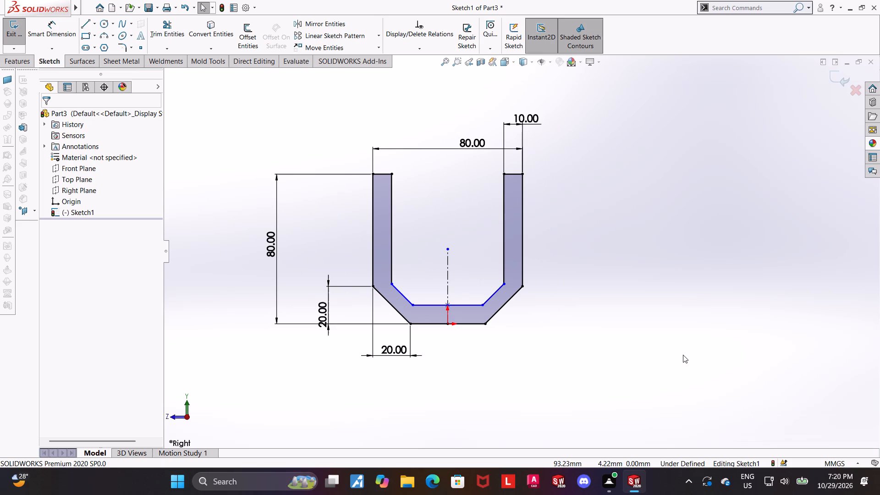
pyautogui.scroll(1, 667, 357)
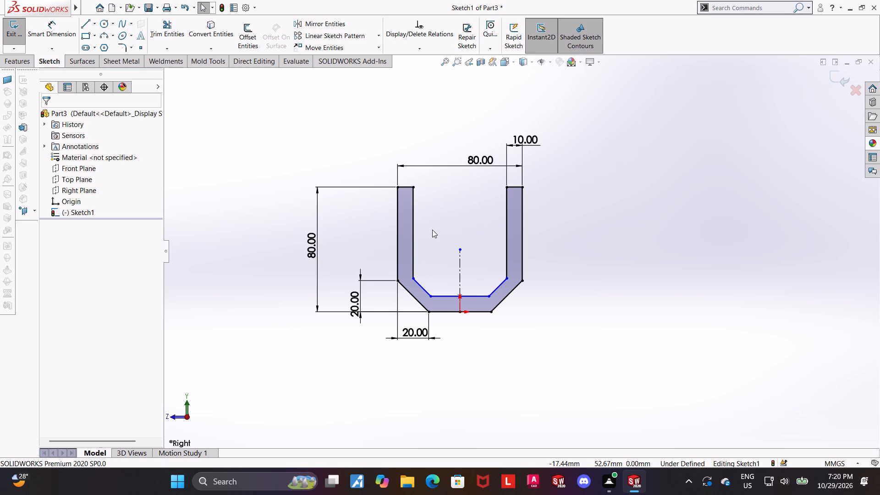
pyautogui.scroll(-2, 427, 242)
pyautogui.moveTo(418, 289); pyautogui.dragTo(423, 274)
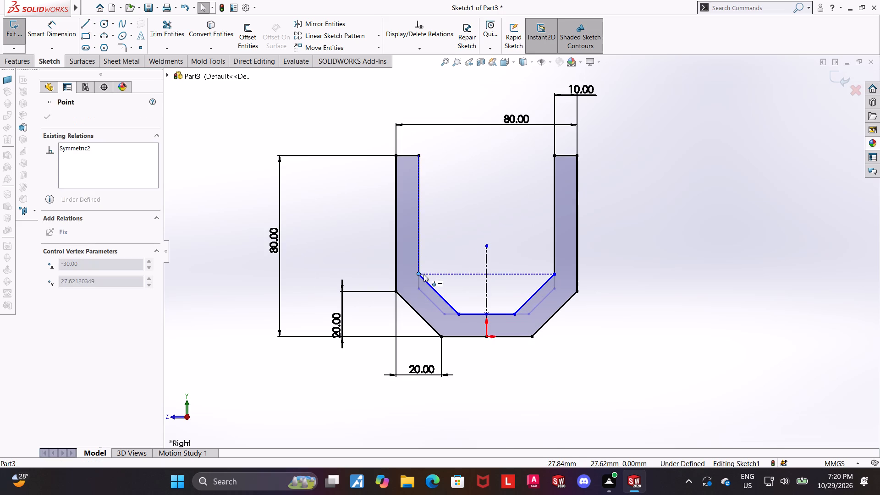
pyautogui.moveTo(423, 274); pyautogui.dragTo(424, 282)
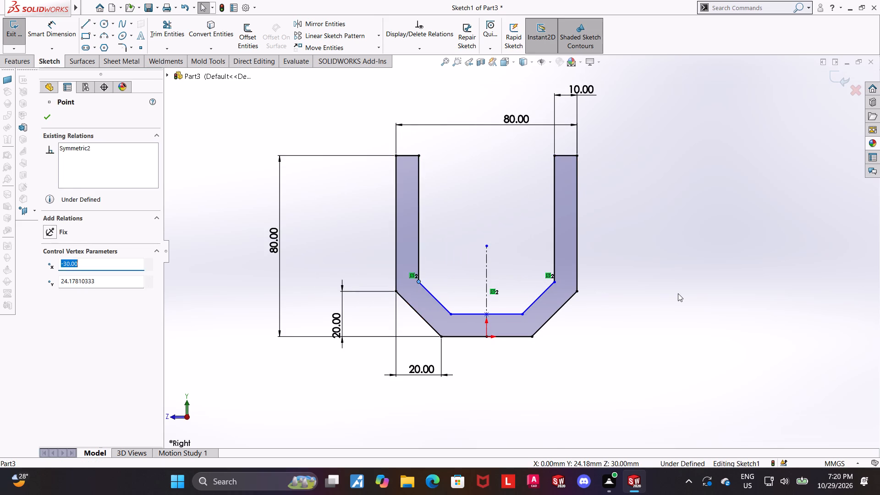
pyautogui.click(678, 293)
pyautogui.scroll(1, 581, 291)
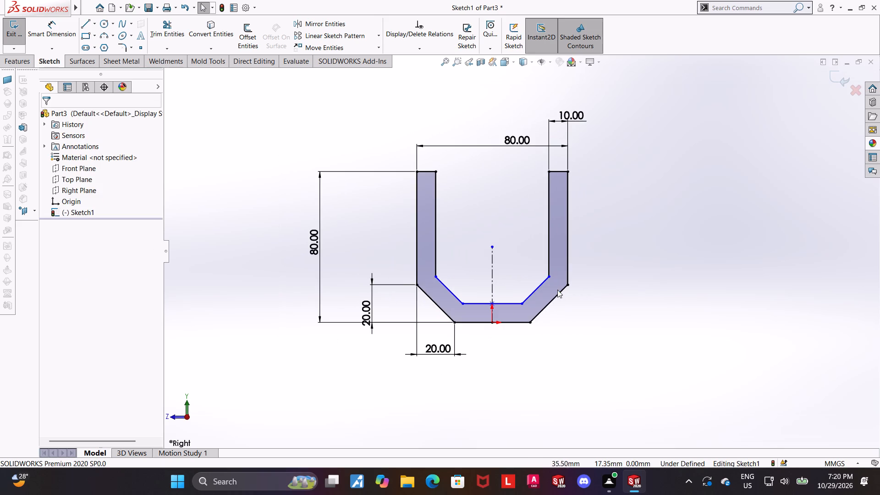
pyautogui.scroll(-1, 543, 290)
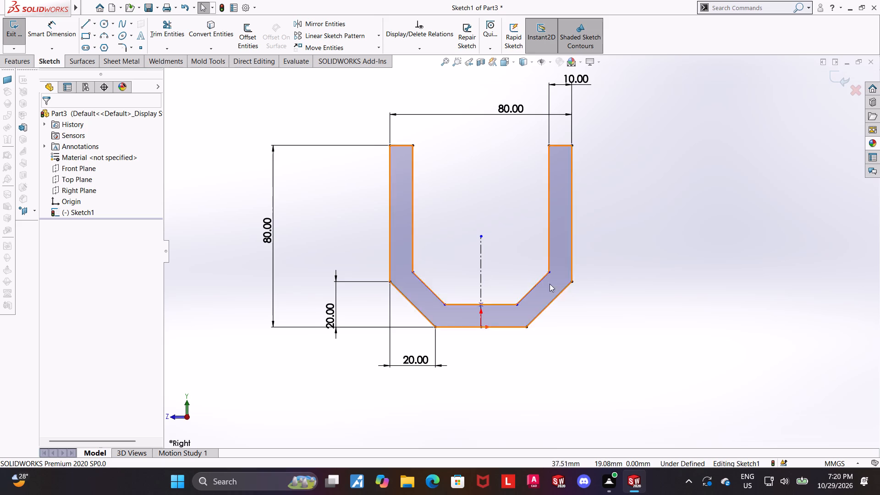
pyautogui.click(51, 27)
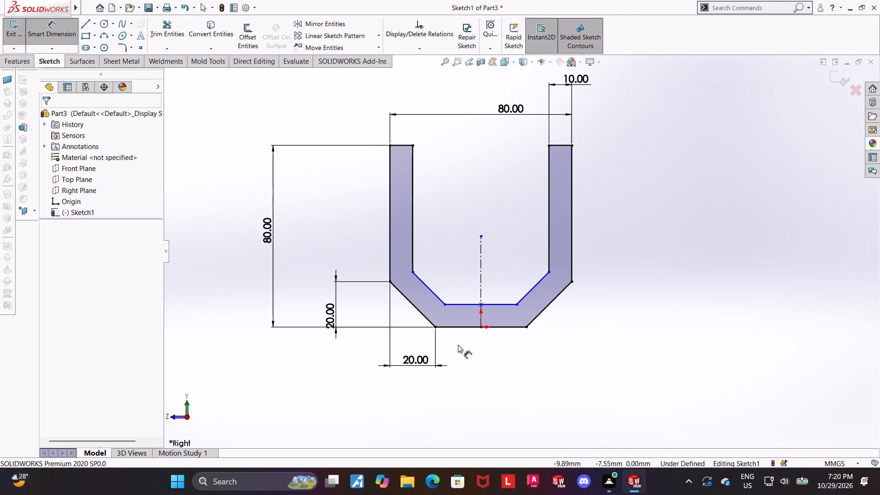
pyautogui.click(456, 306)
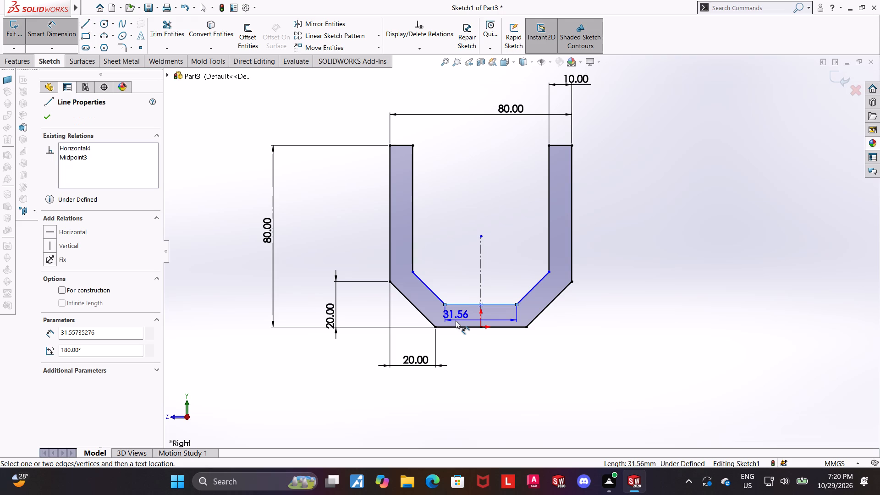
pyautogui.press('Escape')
# Examine the inner angled edges and the base thickness at the bottom of the channel profile.
pyautogui.scroll(1, 493, 305)
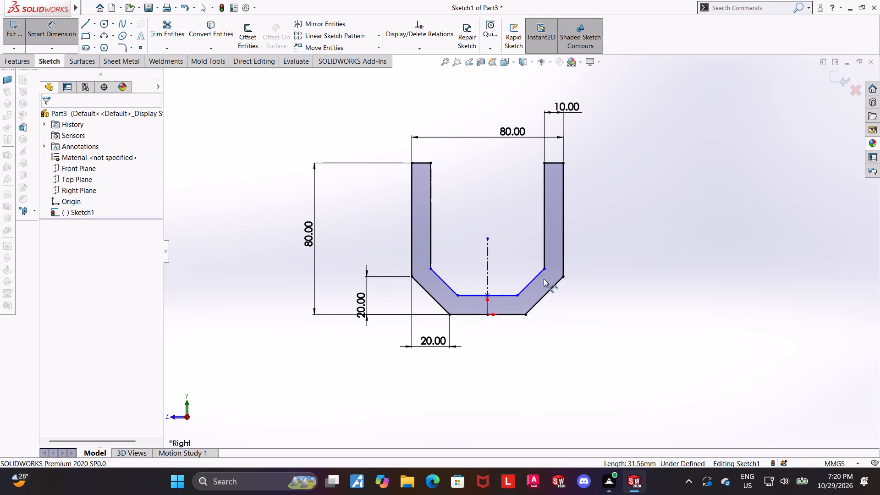
pyautogui.scroll(-1, 544, 279)
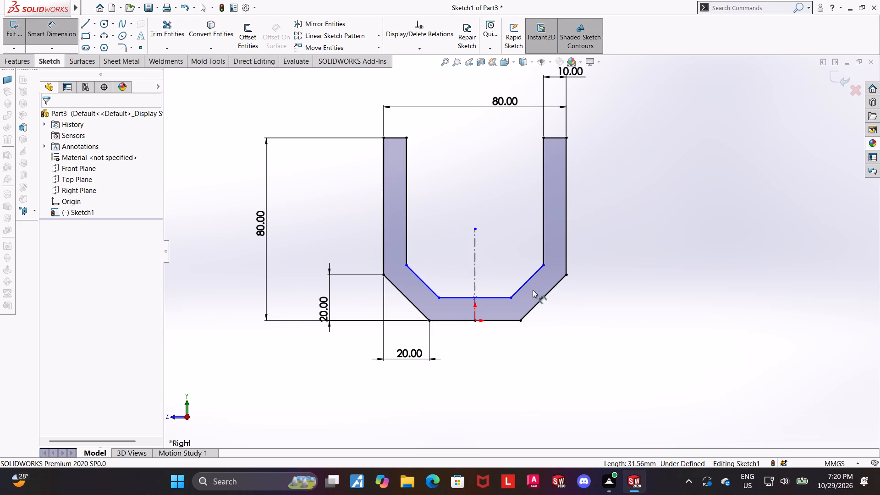
pyautogui.scroll(1, 508, 298)
pyautogui.scroll(-2, 497, 285)
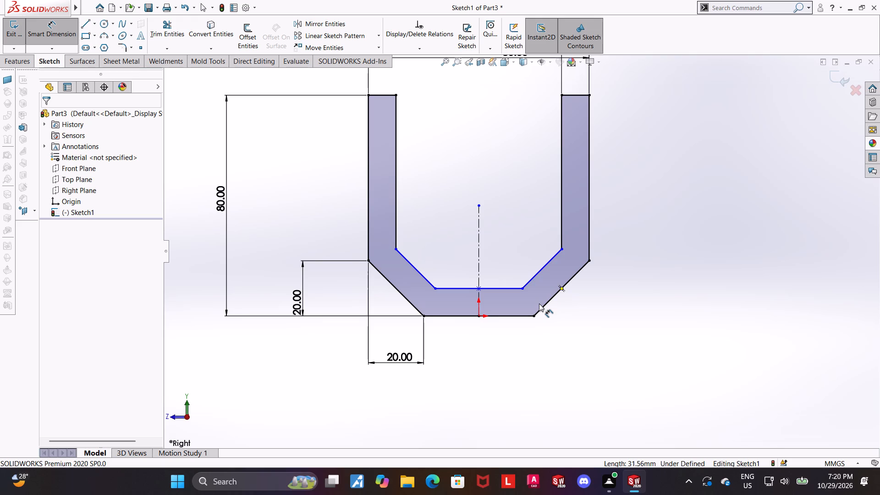
pyautogui.scroll(1, 539, 303)
pyautogui.scroll(-1, 539, 303)
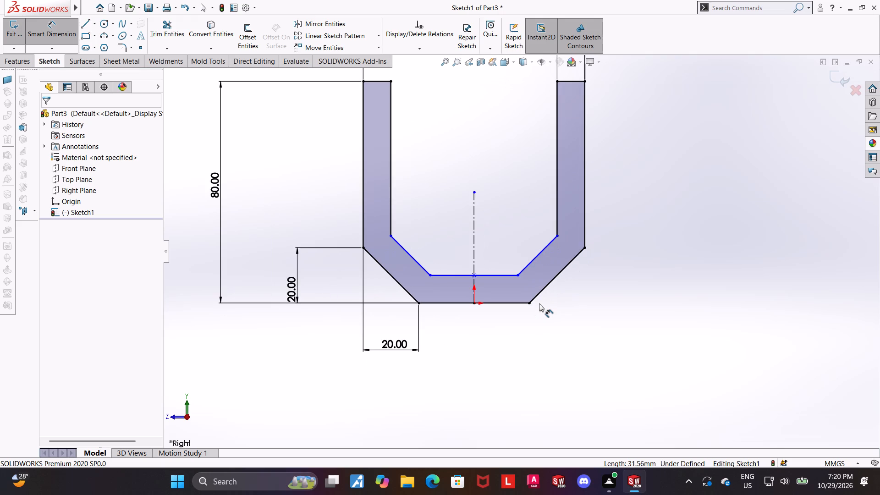
pyautogui.scroll(-1, 539, 303)
pyautogui.scroll(2, 539, 303)
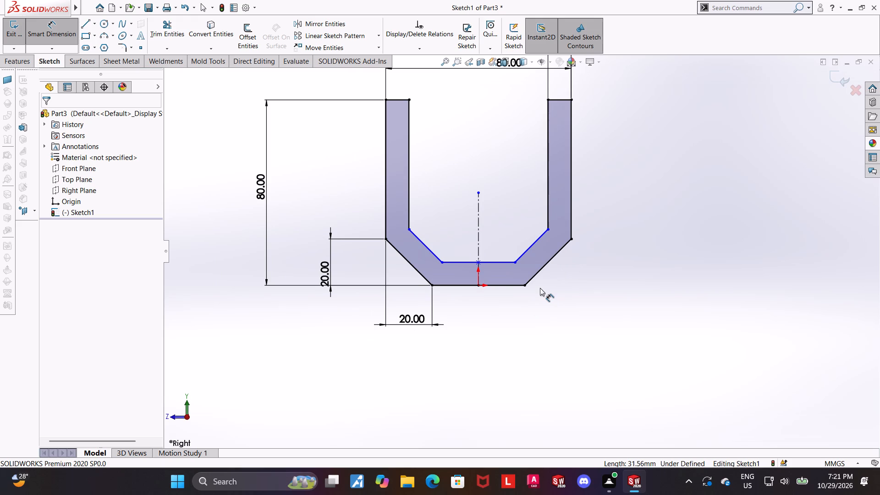
pyautogui.scroll(-1, 447, 253)
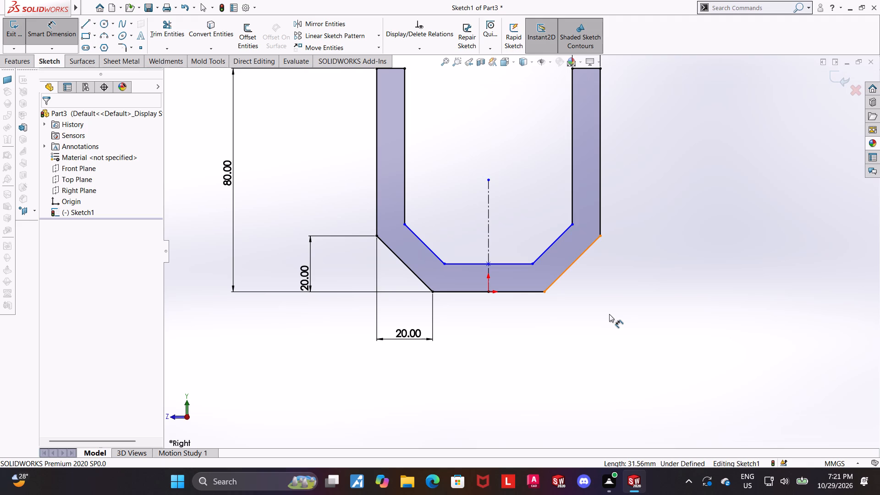
pyautogui.scroll(1, 595, 307)
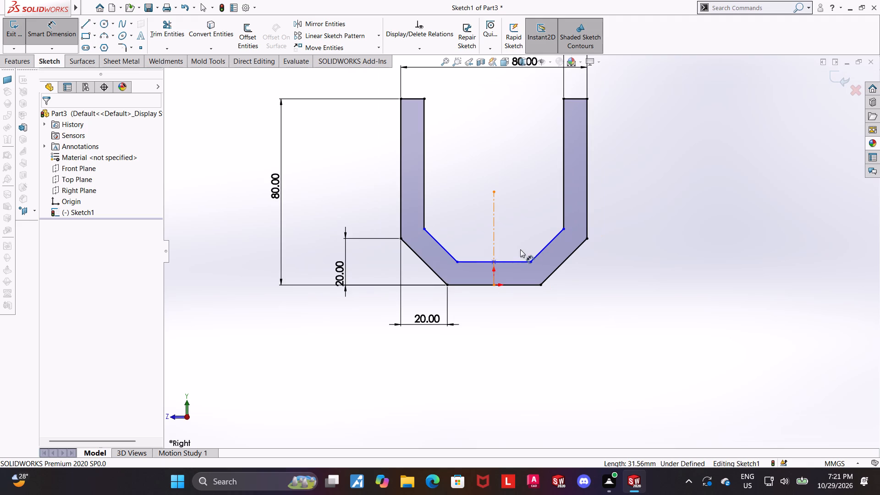
pyautogui.scroll(1, 497, 258)
pyautogui.scroll(-1, 501, 257)
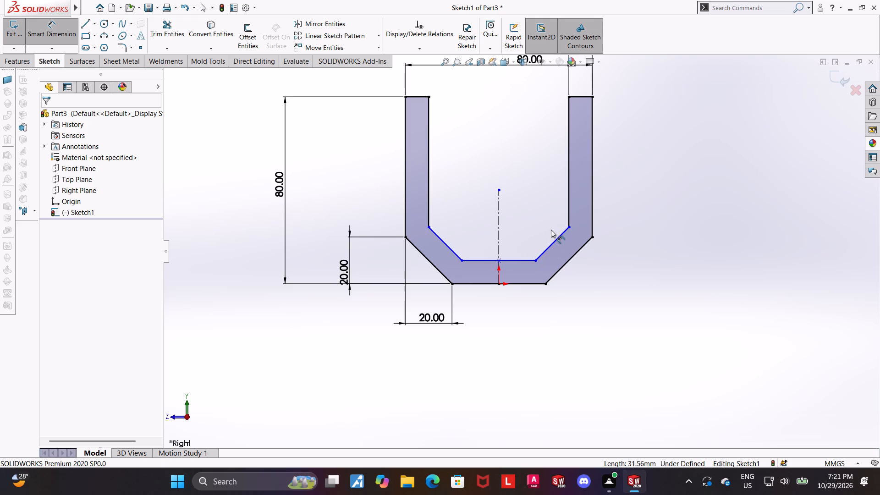
pyautogui.scroll(1, 551, 230)
pyautogui.scroll(-2, 544, 231)
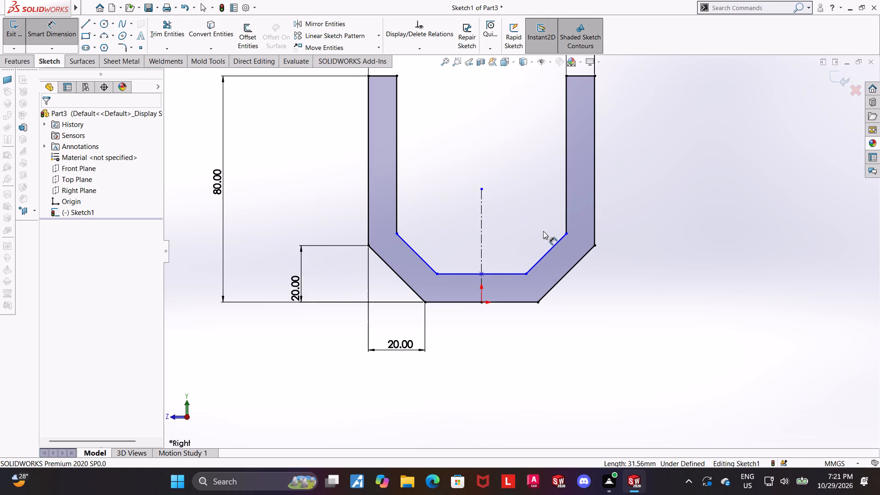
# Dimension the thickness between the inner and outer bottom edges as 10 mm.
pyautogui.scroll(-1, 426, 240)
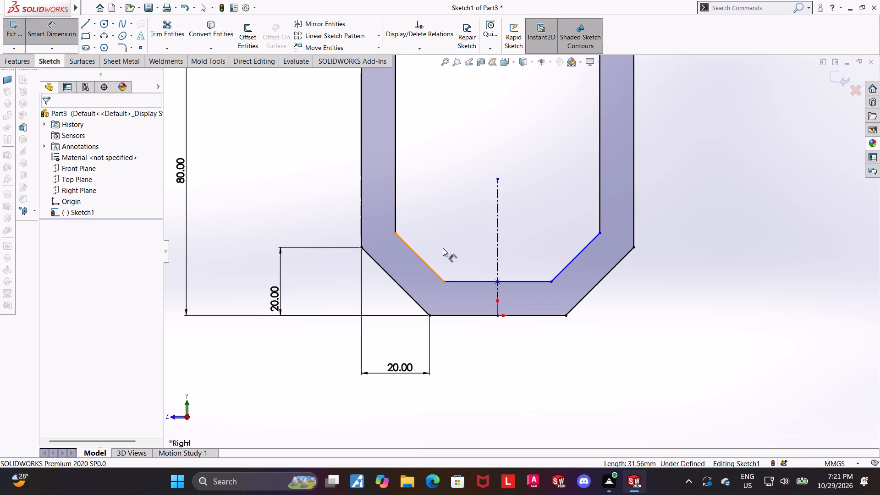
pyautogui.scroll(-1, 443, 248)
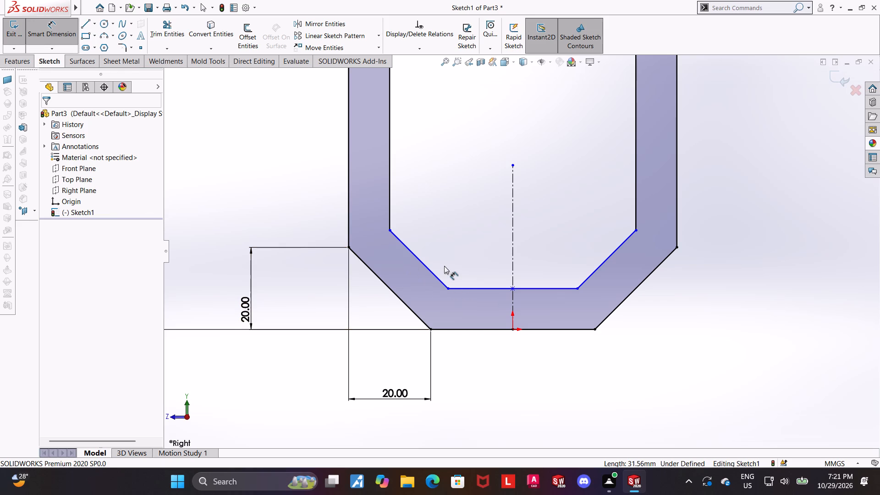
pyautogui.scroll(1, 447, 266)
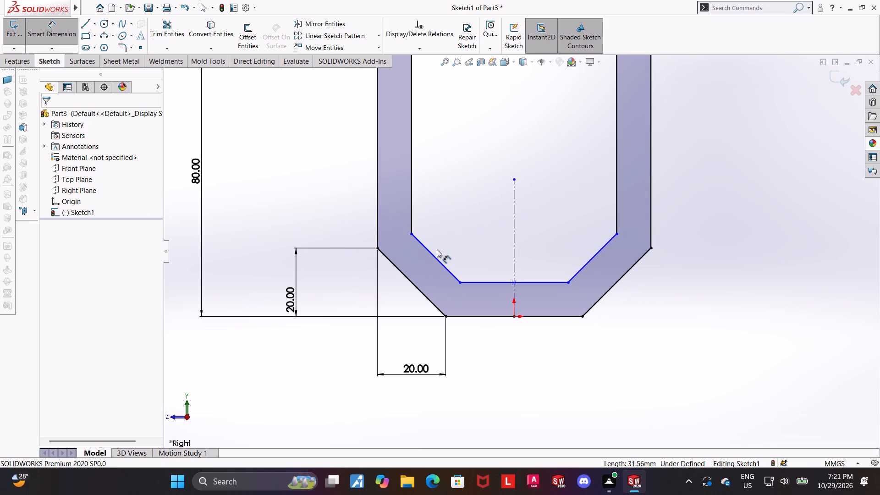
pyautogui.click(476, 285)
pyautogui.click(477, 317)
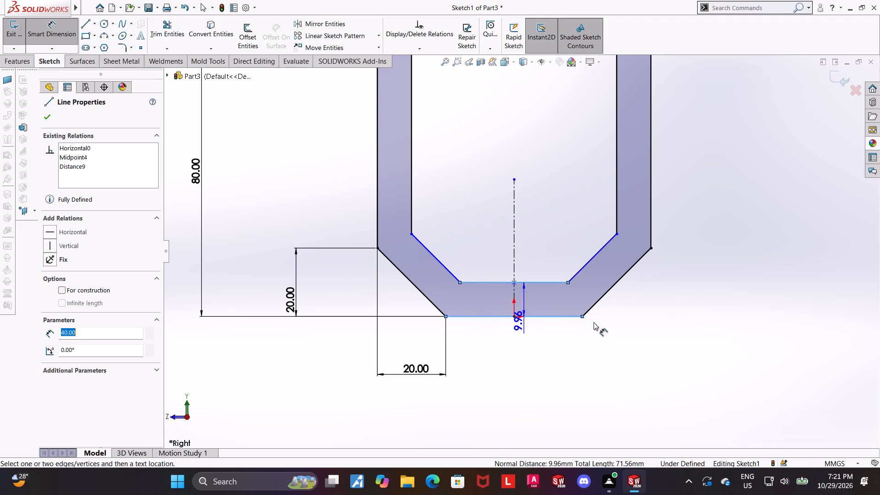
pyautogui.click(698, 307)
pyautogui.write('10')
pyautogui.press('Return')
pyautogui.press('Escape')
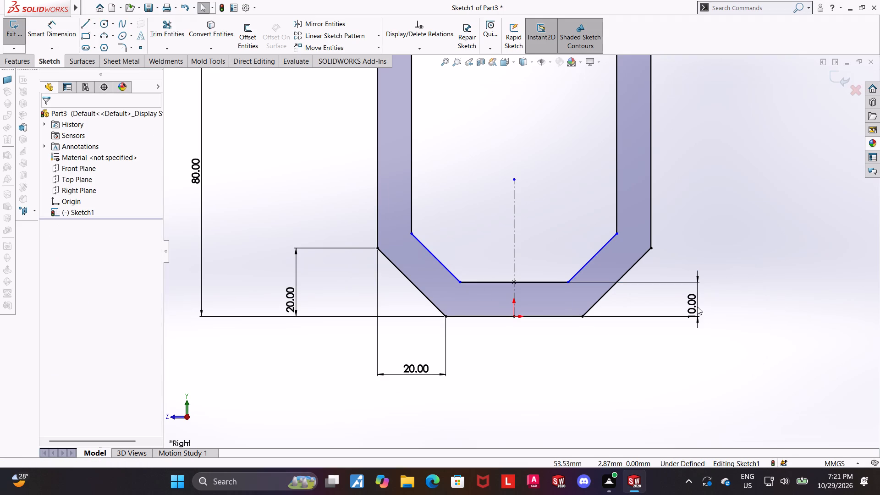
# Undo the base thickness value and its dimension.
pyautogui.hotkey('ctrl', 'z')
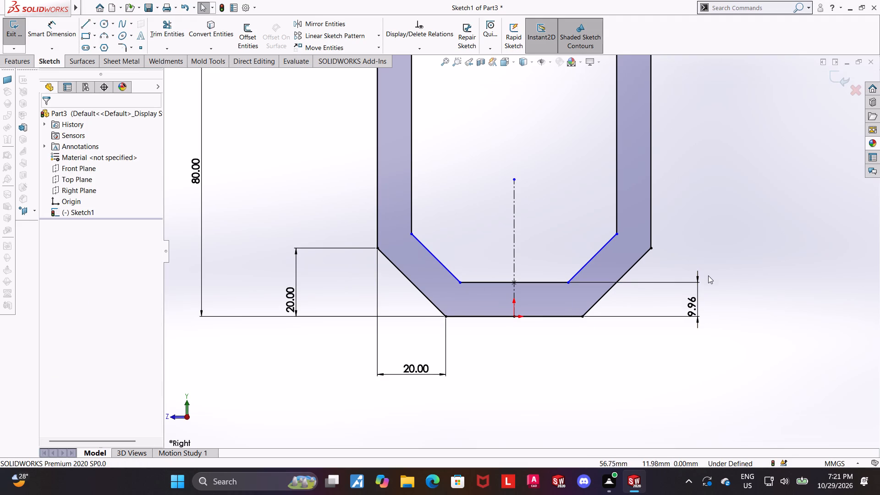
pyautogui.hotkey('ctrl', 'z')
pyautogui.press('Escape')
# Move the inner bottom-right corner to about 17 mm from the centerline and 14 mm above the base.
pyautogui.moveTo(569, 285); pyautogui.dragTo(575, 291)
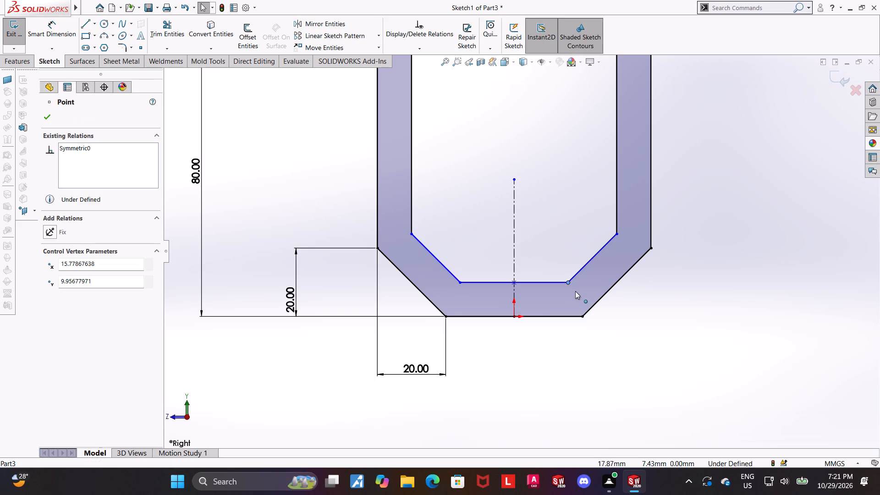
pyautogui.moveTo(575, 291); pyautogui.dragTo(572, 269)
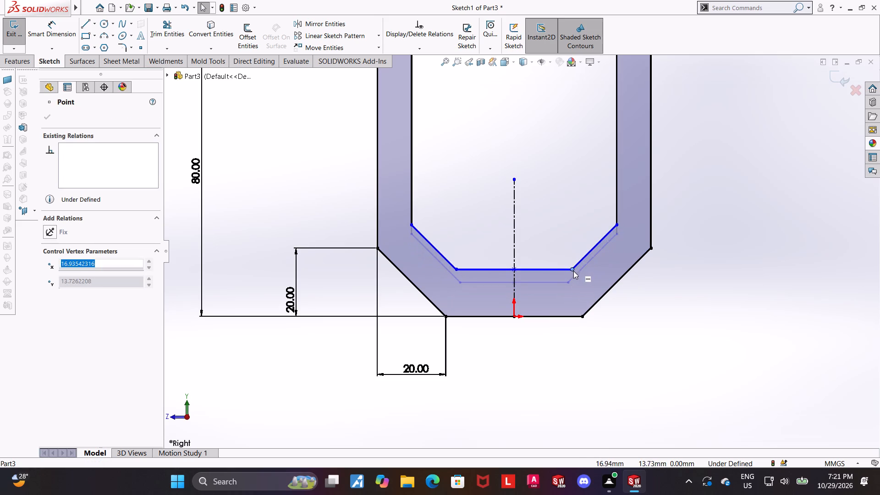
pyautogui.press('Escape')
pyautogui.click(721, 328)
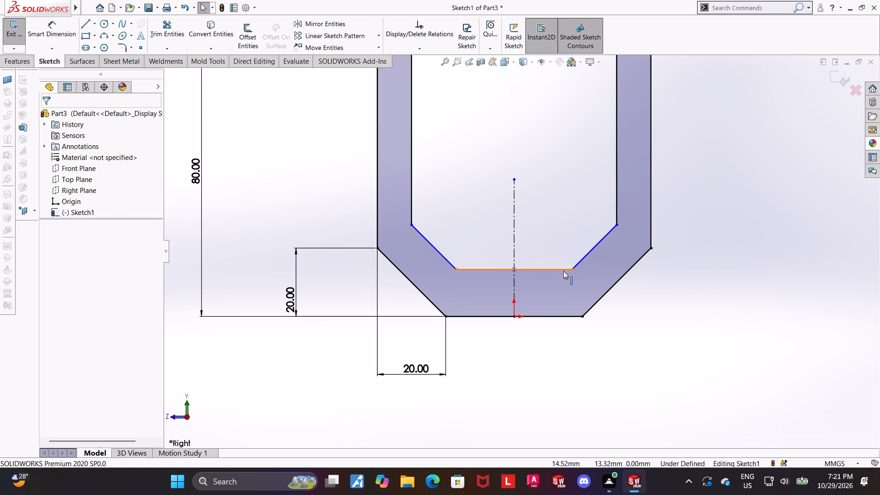
# Lower the inner bottom edge to about 10 mm above the base.
pyautogui.moveTo(563, 271); pyautogui.dragTo(563, 283)
pyautogui.click(688, 329)
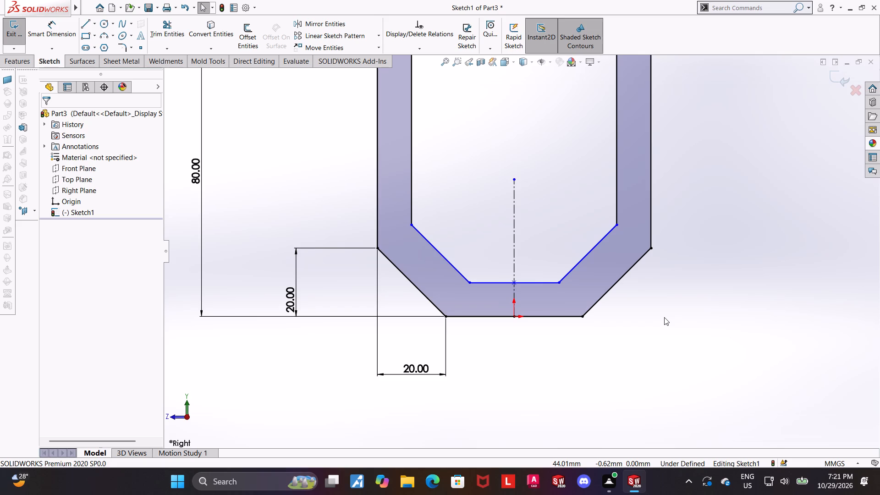
# Shift the left inner angled edge until it is about 21 mm long.
pyautogui.scroll(1, 664, 317)
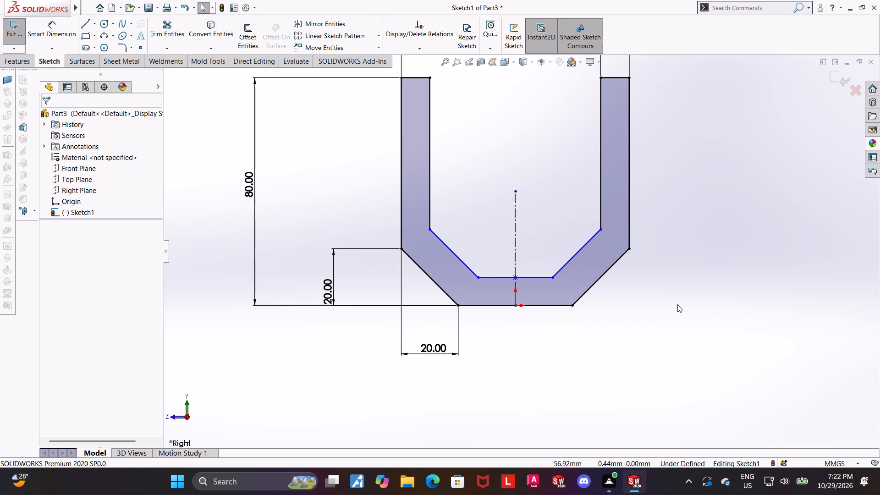
pyautogui.scroll(1, 677, 304)
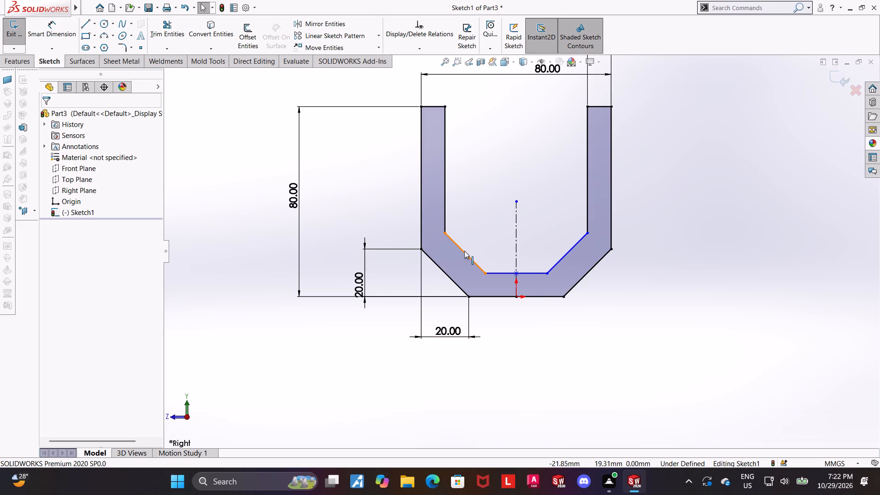
pyautogui.moveTo(464, 251); pyautogui.dragTo(477, 209)
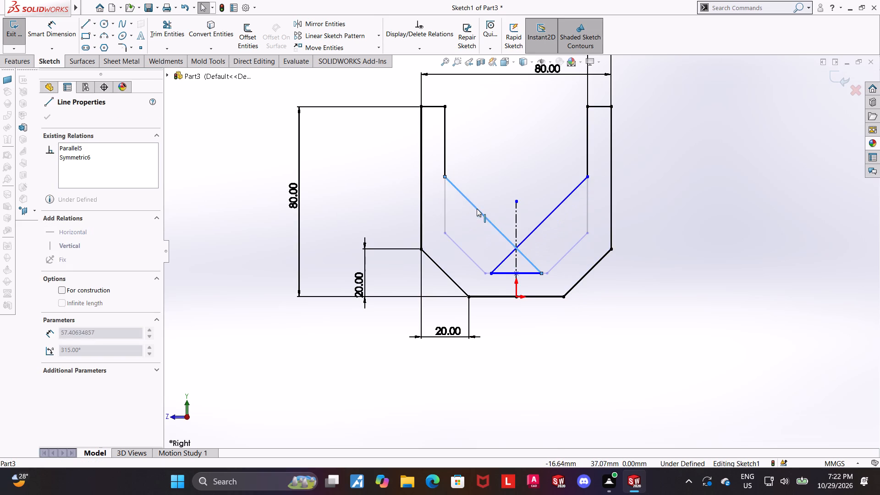
pyautogui.moveTo(477, 209); pyautogui.dragTo(463, 255)
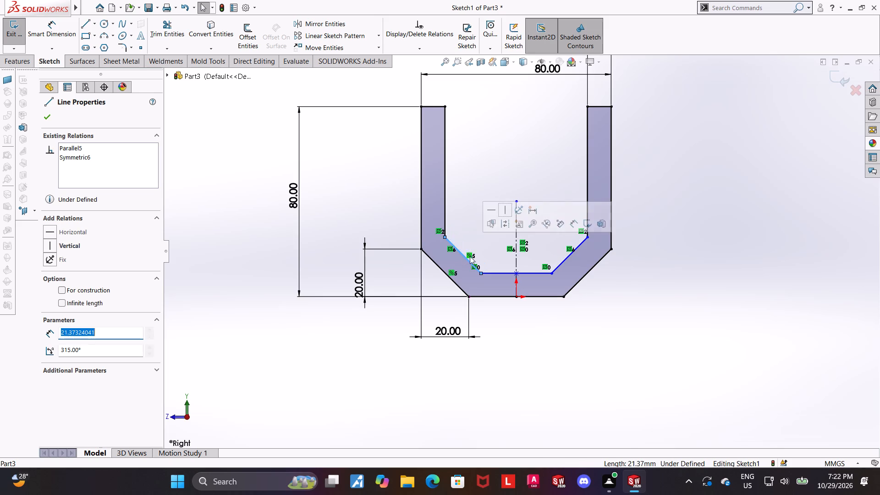
pyautogui.click(626, 303)
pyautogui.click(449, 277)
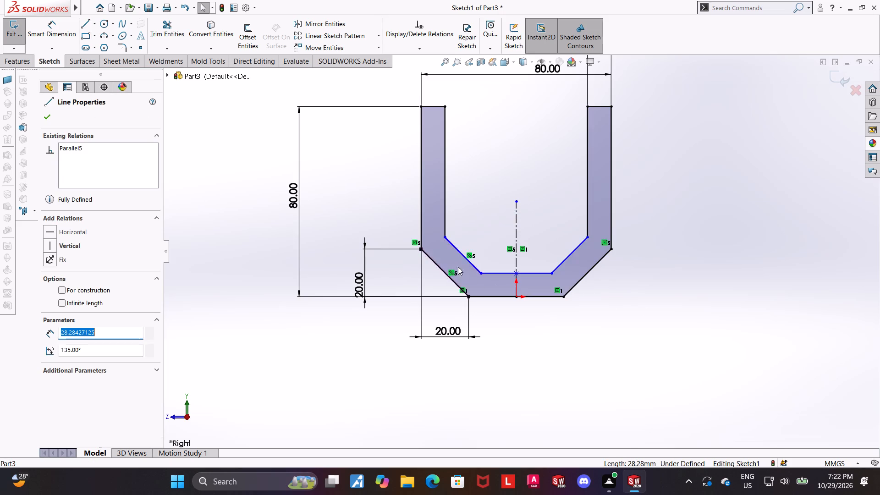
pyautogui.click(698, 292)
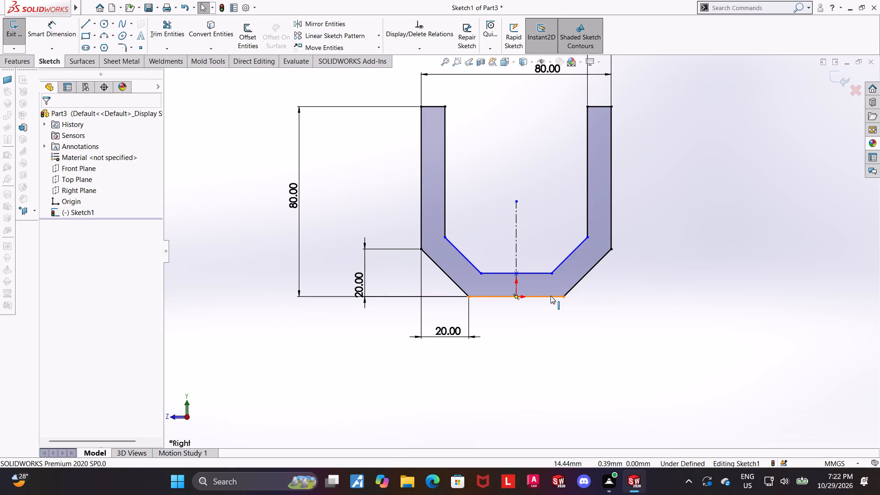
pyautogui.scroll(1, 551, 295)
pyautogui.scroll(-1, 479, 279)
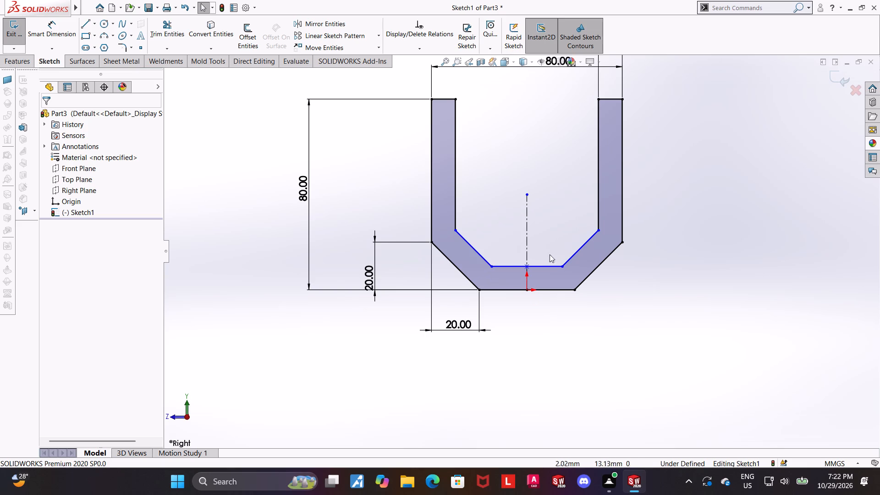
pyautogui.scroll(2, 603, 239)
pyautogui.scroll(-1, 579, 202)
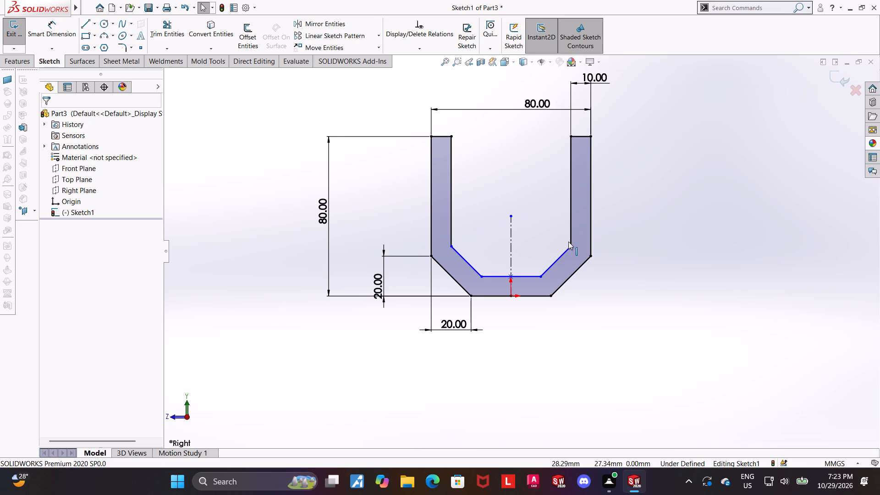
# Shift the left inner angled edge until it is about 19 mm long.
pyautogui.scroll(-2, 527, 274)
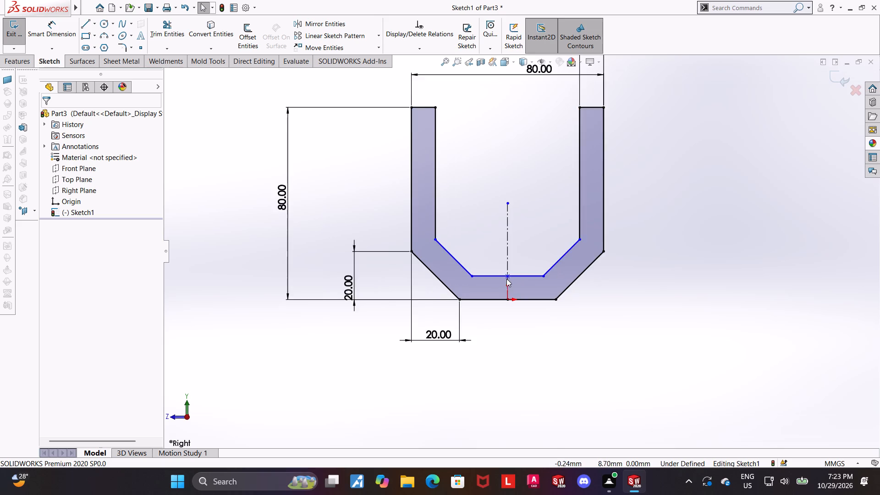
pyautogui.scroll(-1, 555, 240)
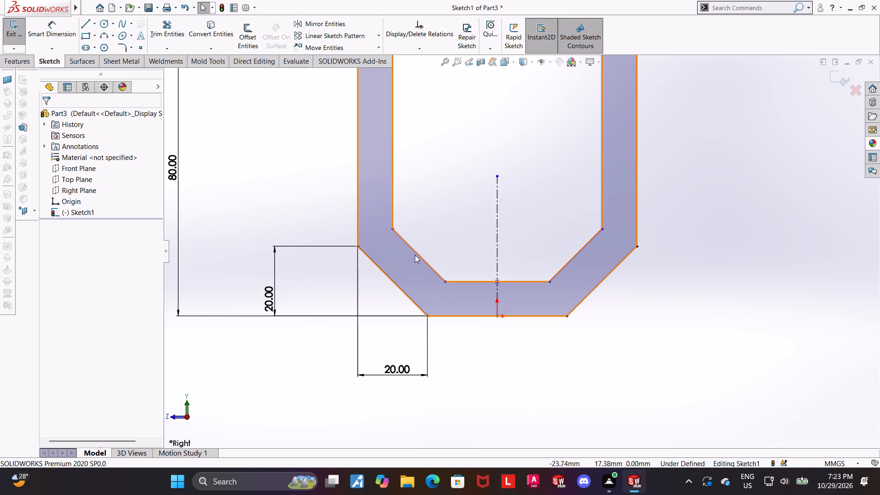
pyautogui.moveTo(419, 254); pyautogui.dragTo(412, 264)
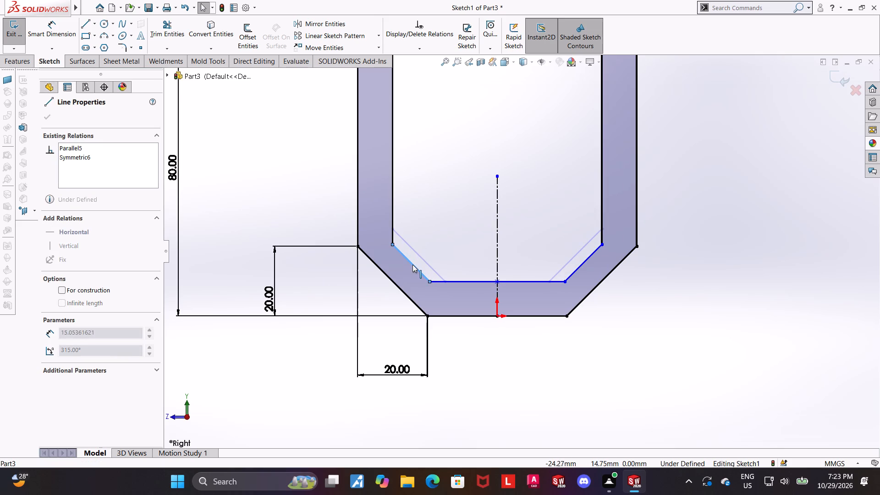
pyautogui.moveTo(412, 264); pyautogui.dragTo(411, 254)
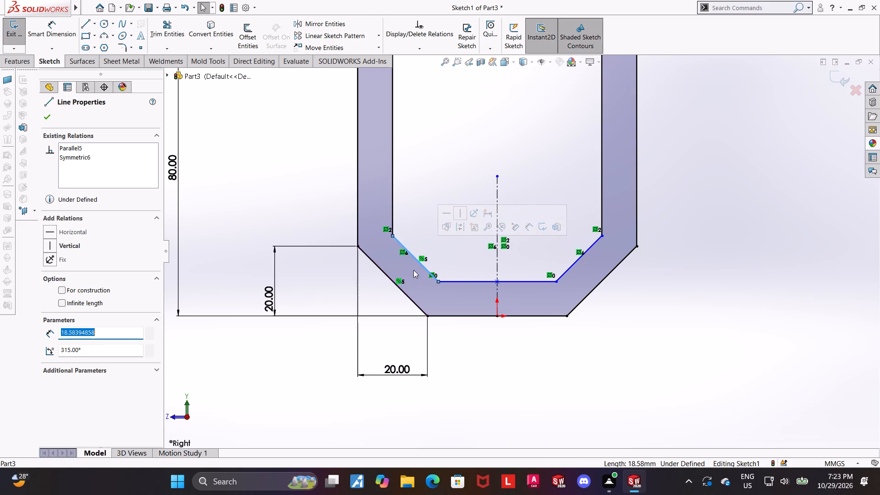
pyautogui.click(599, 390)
# Dimension the wall thickness between the left outer and inner angled edges to 10 mm.
pyautogui.scroll(-1, 529, 220)
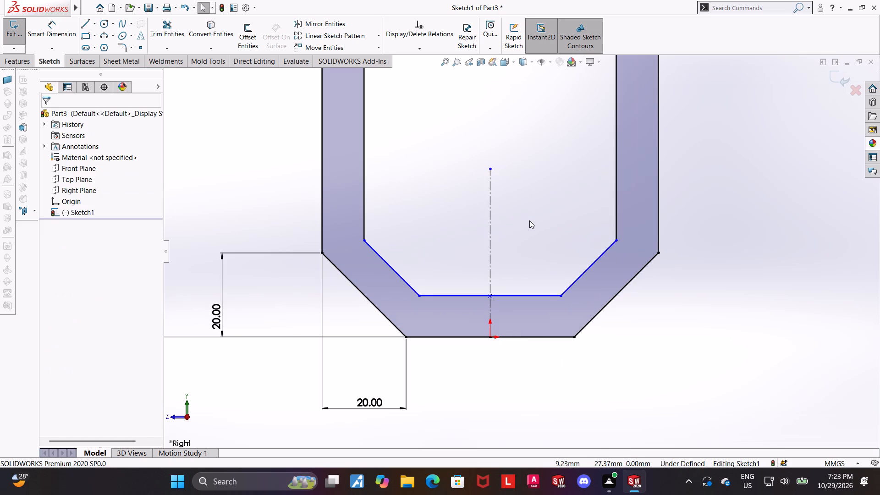
pyautogui.click(44, 36)
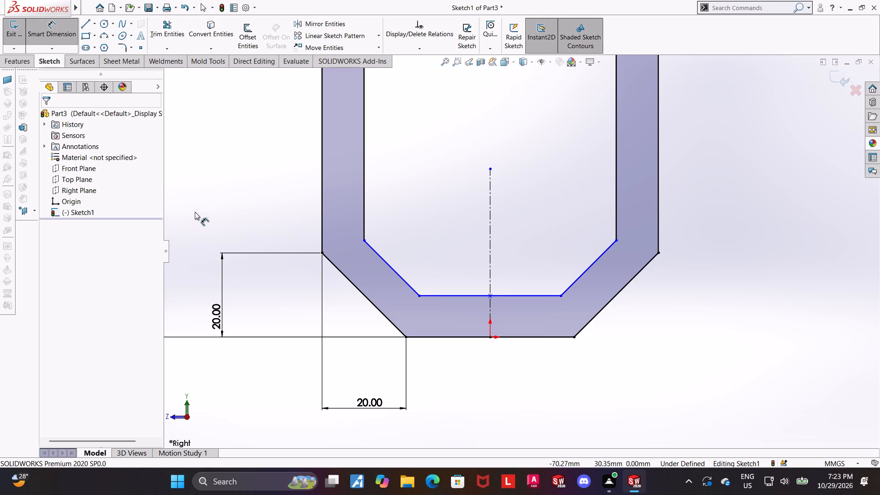
pyautogui.click(366, 299)
pyautogui.click(385, 261)
pyautogui.click(375, 277)
pyautogui.write('10')
pyautogui.press('Return')
pyautogui.press('Escape')
pyautogui.press('Escape')
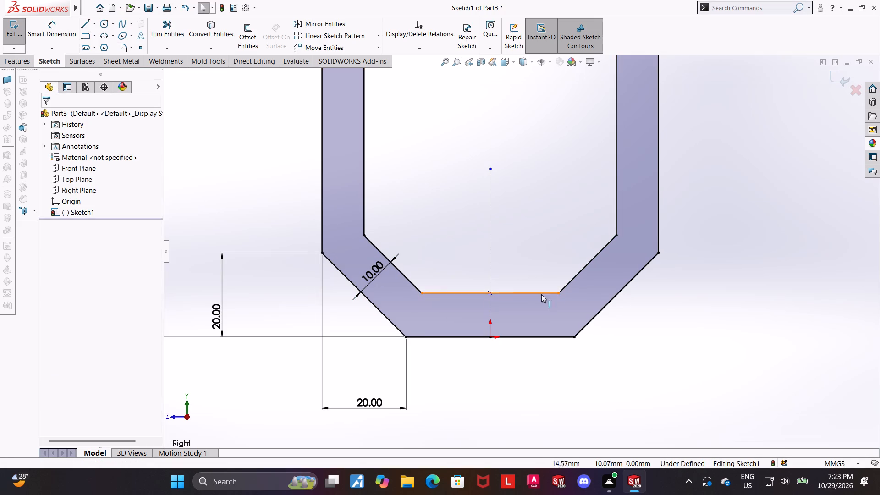
# Dimension the base thickness between the inner and outer bottom edges to 10 mm, and exit the sketch.
pyautogui.click(56, 29)
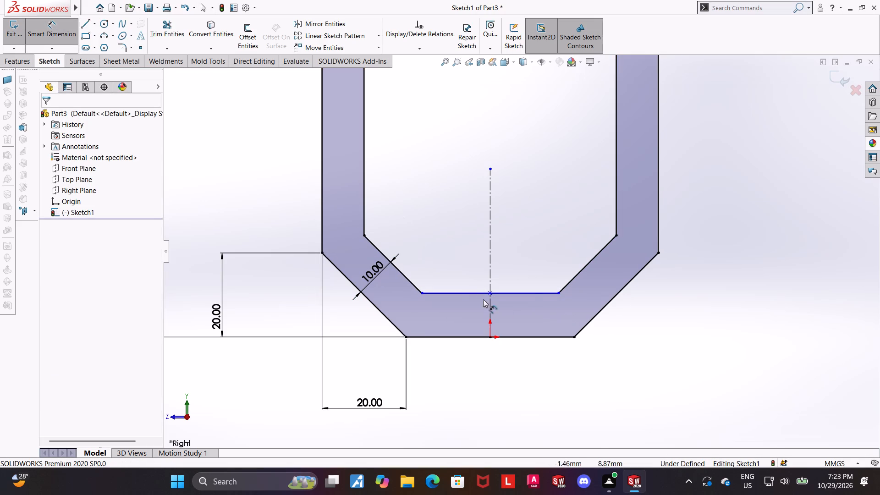
pyautogui.click(471, 293)
pyautogui.click(463, 335)
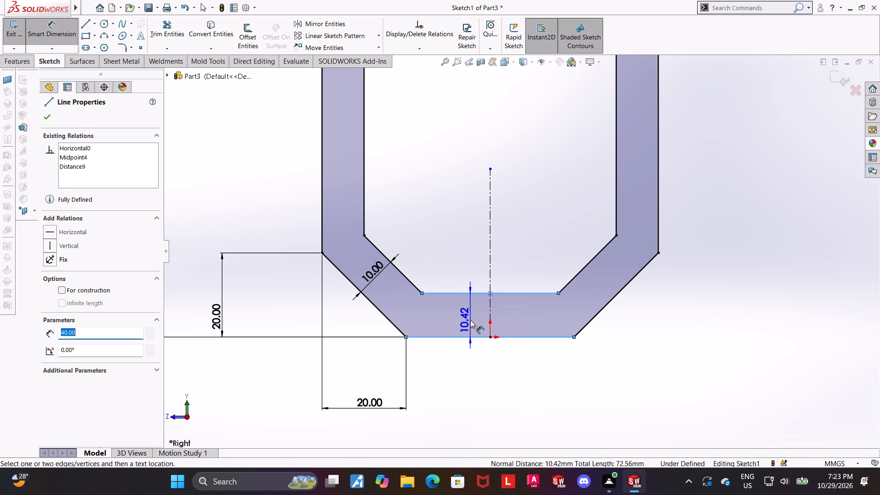
pyautogui.click(470, 320)
pyautogui.write('10')
pyautogui.press('Return')
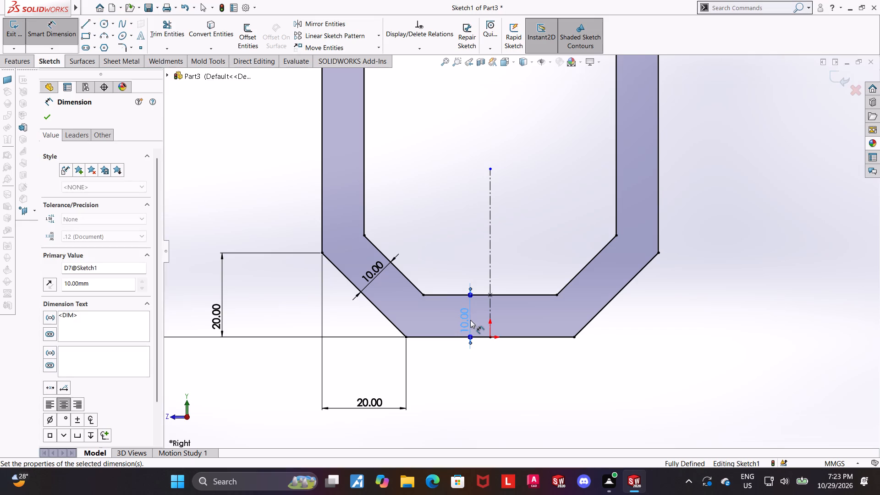
pyautogui.press('Escape')
pyautogui.press('Escape')
pyautogui.click(778, 325)
pyautogui.scroll(5, 773, 321)
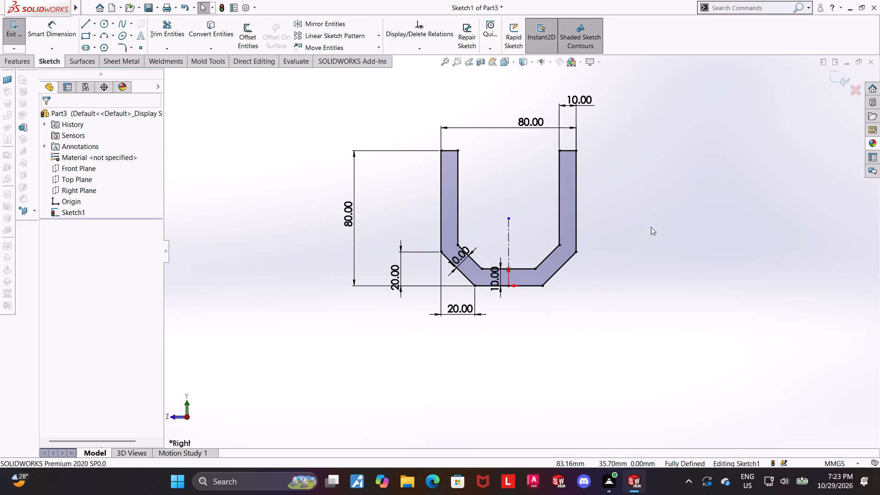
pyautogui.scroll(-1, 643, 227)
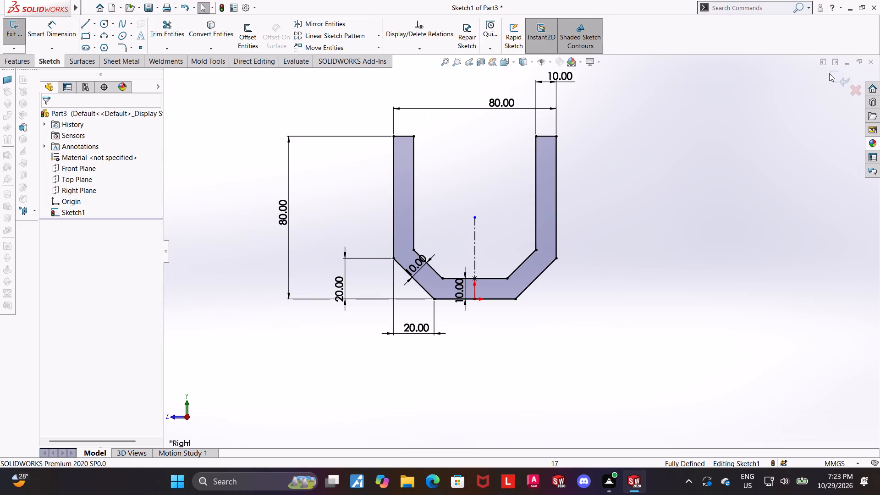
pyautogui.click(829, 73)
# Extrude the channel profile 80 mm with the Mid Plane end condition.
pyautogui.moveTo(768, 164); pyautogui.dragTo(756, 221, button='middle')
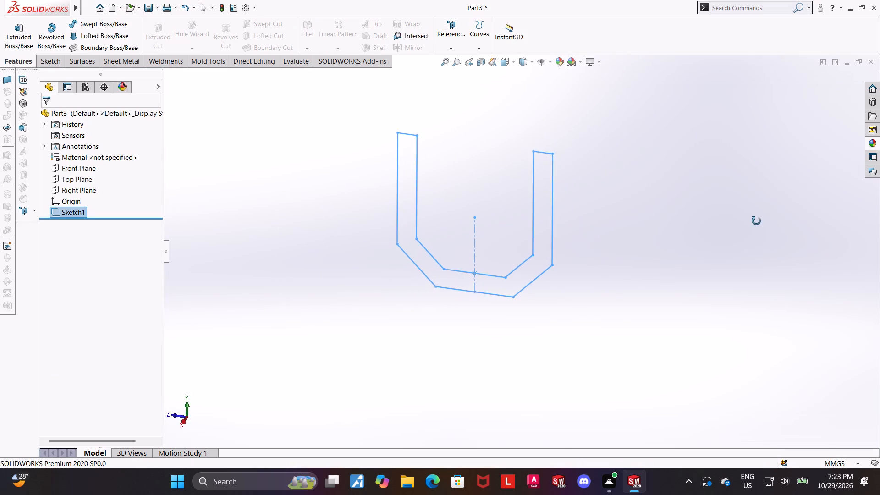
pyautogui.moveTo(756, 221); pyautogui.dragTo(753, 228, button='middle')
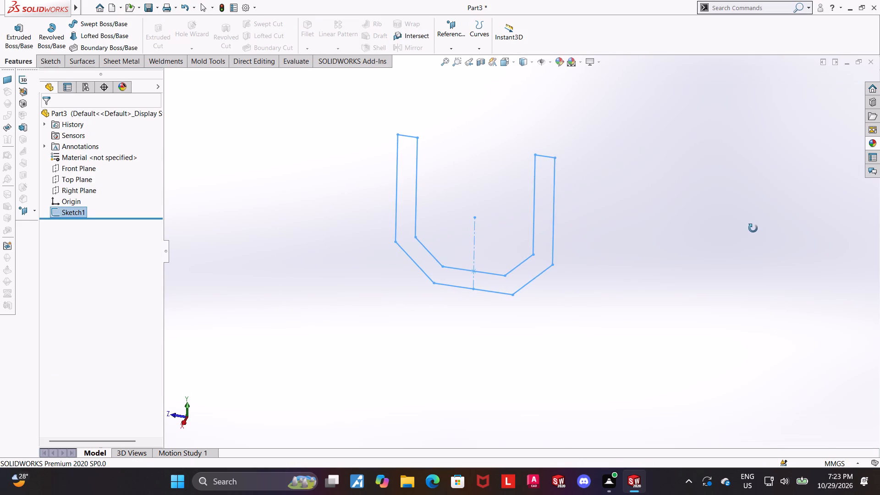
pyautogui.moveTo(753, 228); pyautogui.dragTo(753, 229, button='middle')
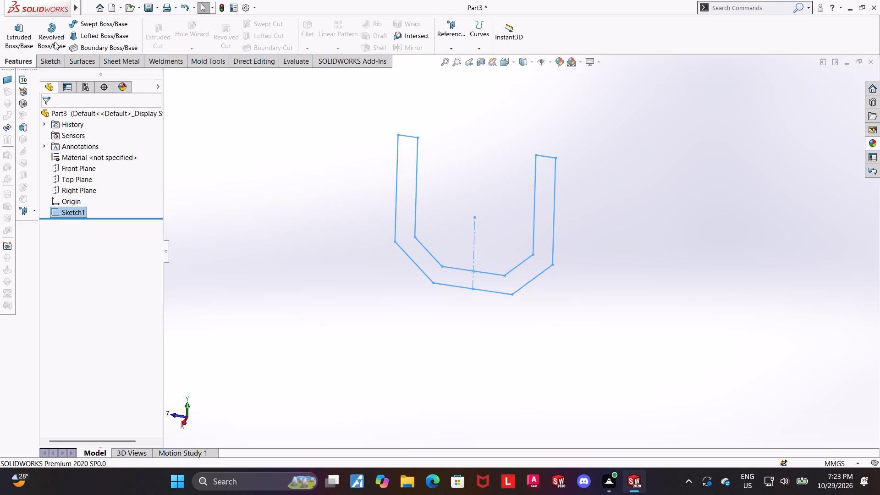
pyautogui.click(18, 34)
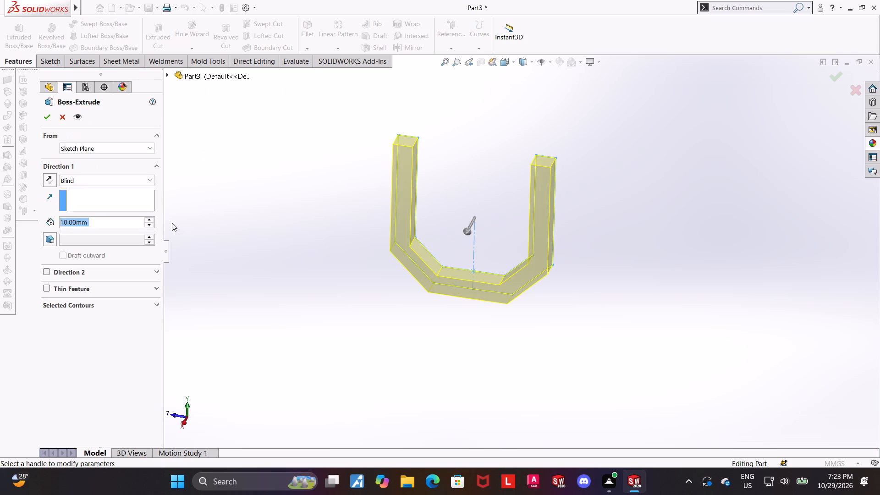
pyautogui.write('80')
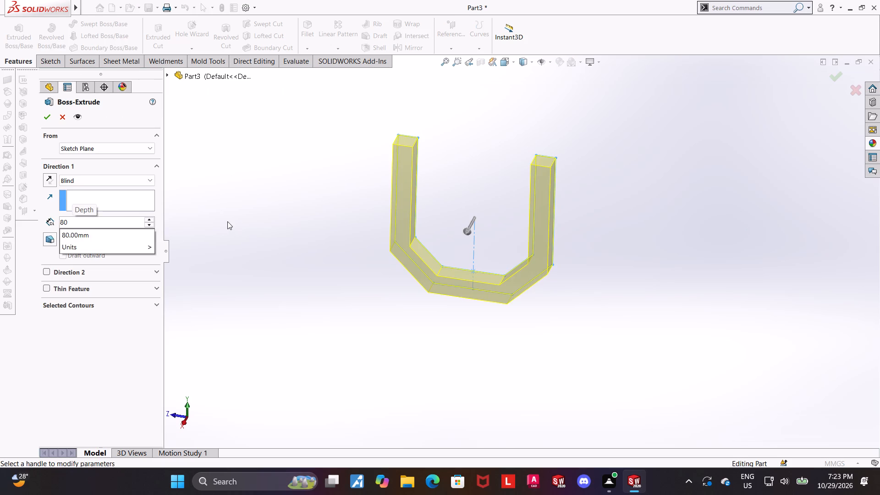
pyautogui.press('Return')
pyautogui.click(87, 178)
pyautogui.click(85, 227)
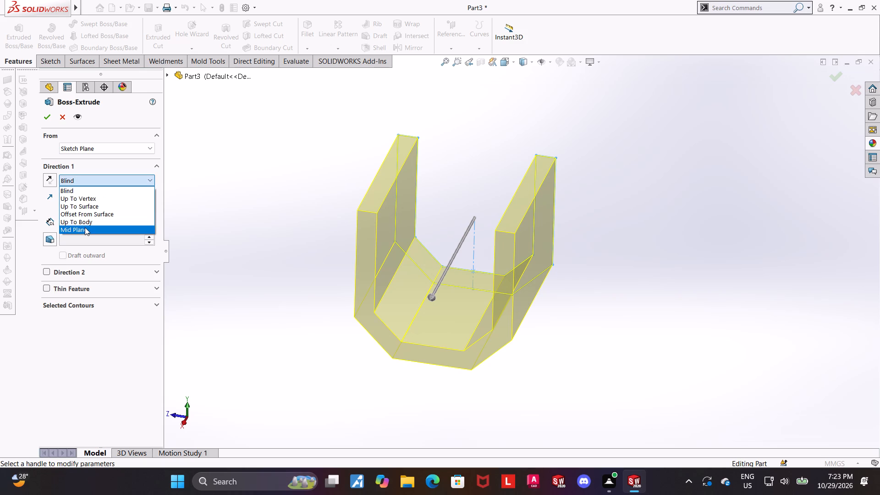
pyautogui.click(42, 117)
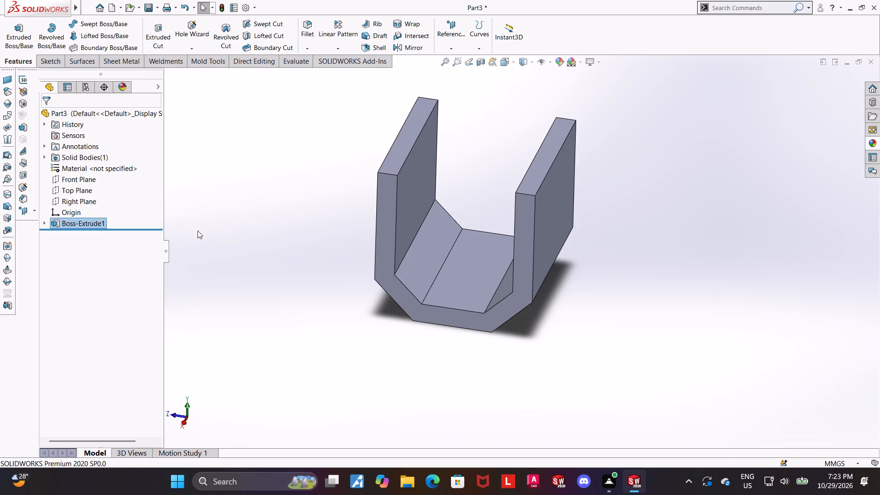
# Examine the extruded channel from several sides.
pyautogui.click(198, 231)
pyautogui.moveTo(216, 240); pyautogui.dragTo(176, 244, button='middle')
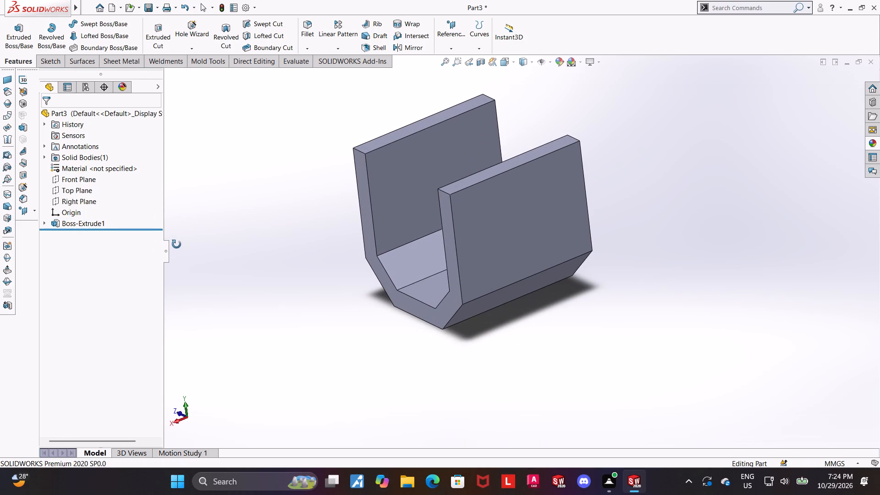
pyautogui.moveTo(176, 244); pyautogui.dragTo(219, 237, button='middle')
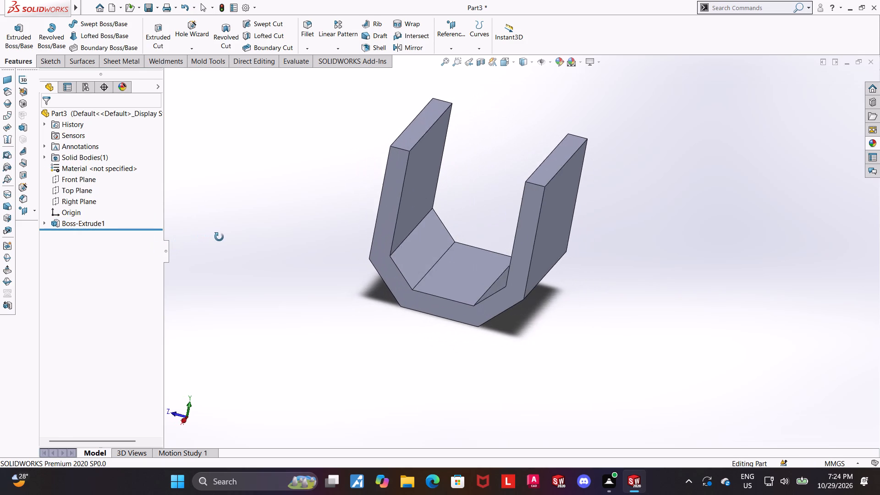
pyautogui.moveTo(219, 237); pyautogui.dragTo(157, 221, button='middle')
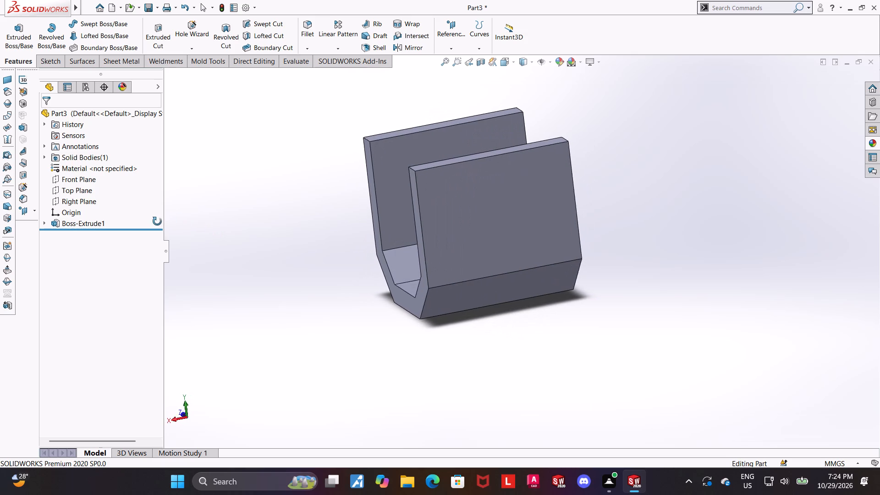
pyautogui.moveTo(157, 221); pyautogui.dragTo(160, 228, button='middle')
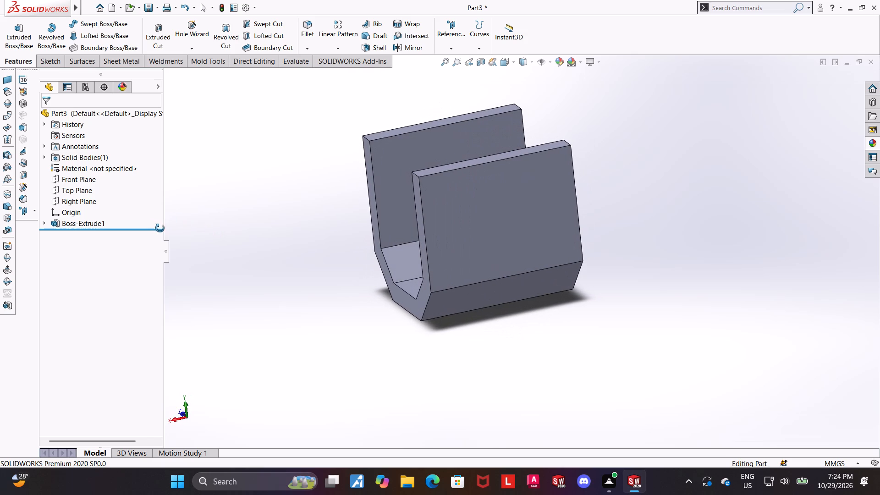
pyautogui.moveTo(160, 228); pyautogui.dragTo(165, 230, button='middle')
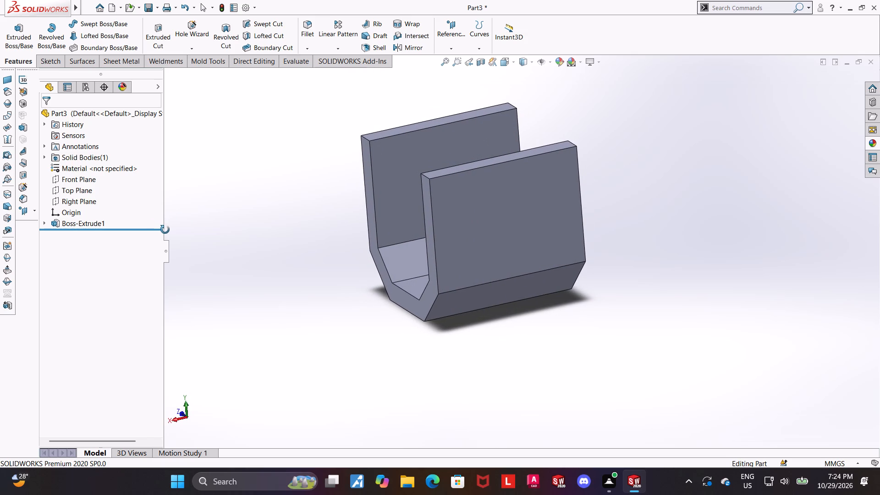
pyautogui.moveTo(165, 230); pyautogui.dragTo(103, 245, button='middle')
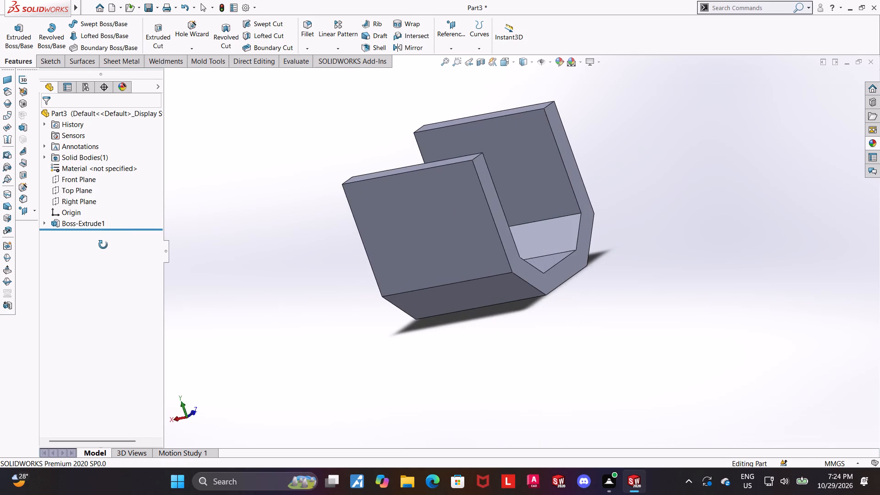
pyautogui.moveTo(103, 245); pyautogui.dragTo(90, 264, button='middle')
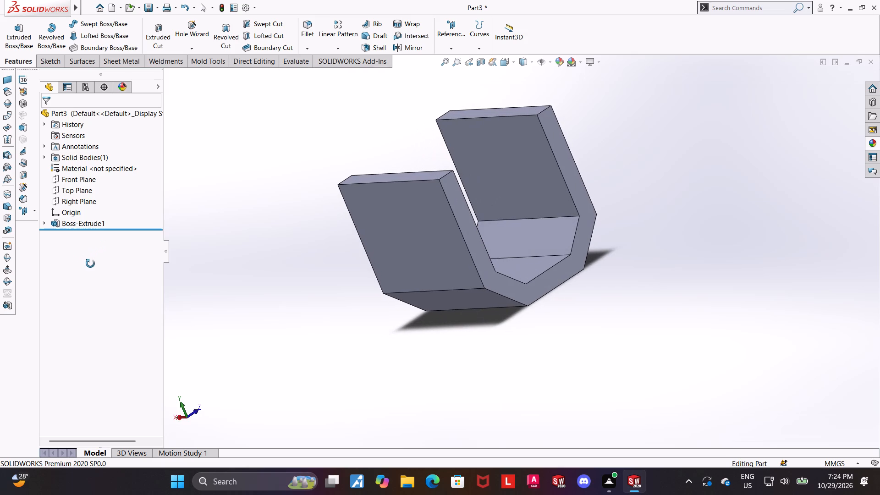
pyautogui.moveTo(90, 264); pyautogui.dragTo(137, 259, button='middle')
pyautogui.scroll(-2, 409, 201)
pyautogui.scroll(3, 645, 178)
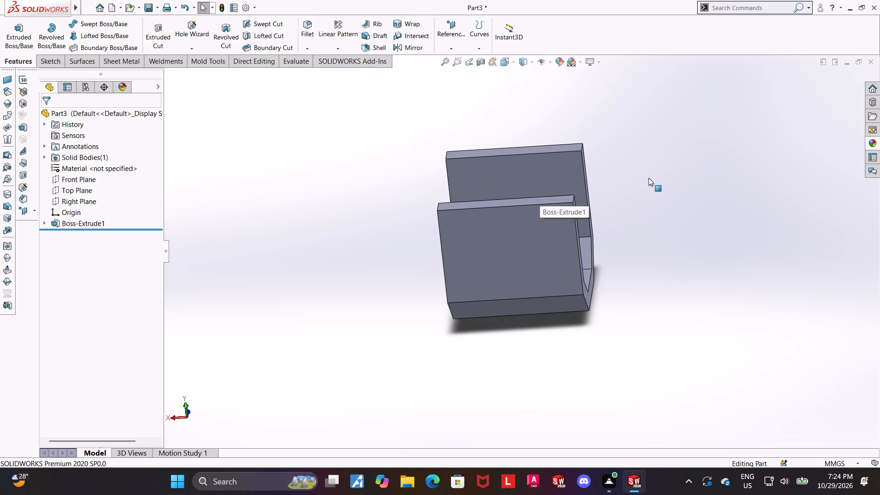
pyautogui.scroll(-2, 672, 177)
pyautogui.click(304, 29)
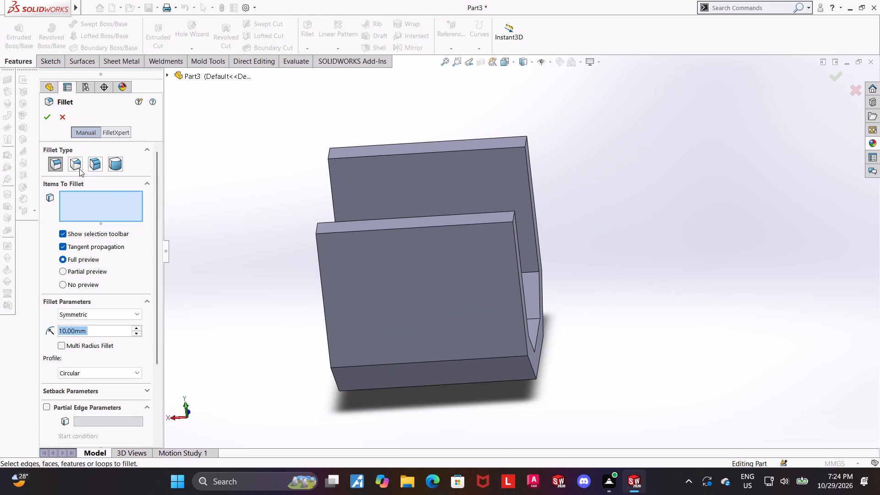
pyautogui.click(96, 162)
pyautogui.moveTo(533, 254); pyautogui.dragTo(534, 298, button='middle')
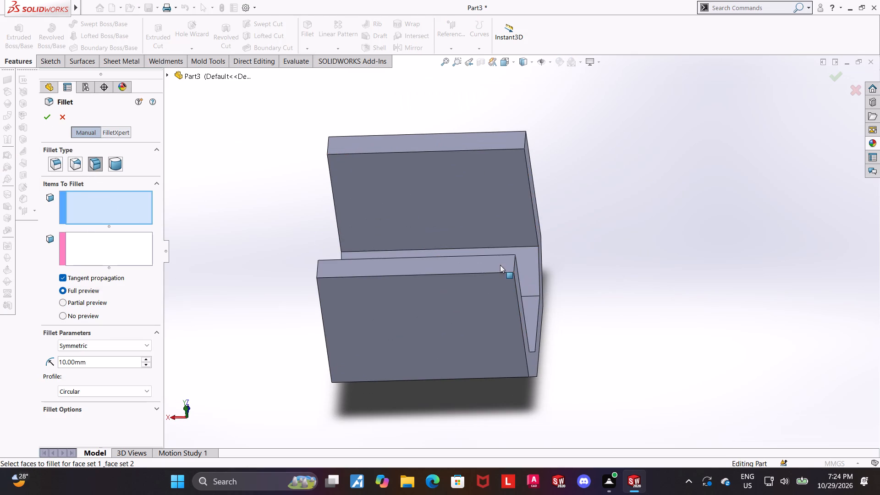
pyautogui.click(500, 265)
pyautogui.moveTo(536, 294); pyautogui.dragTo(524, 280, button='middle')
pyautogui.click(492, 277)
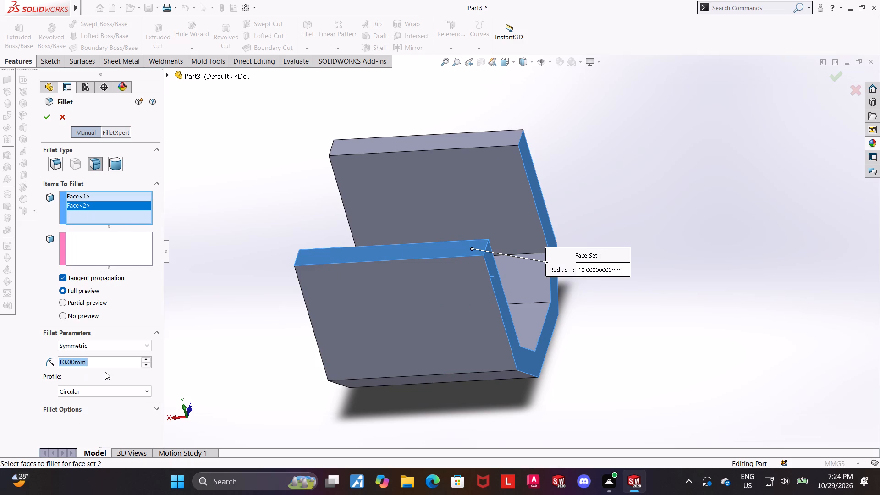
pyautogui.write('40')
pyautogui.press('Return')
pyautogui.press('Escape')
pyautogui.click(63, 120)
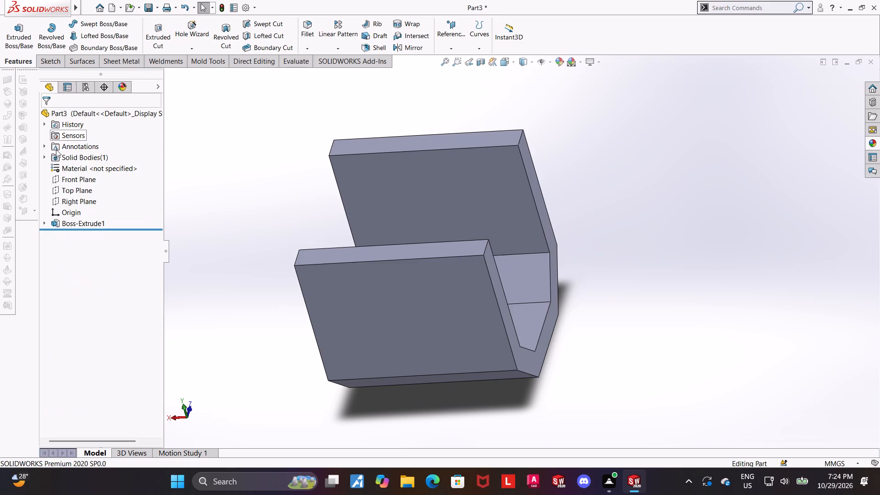
# Start a constant-size fillet on the short top corner edge of one upright wall with a 40 mm radius.
pyautogui.click(301, 26)
pyautogui.moveTo(433, 214); pyautogui.dragTo(417, 230, button='middle')
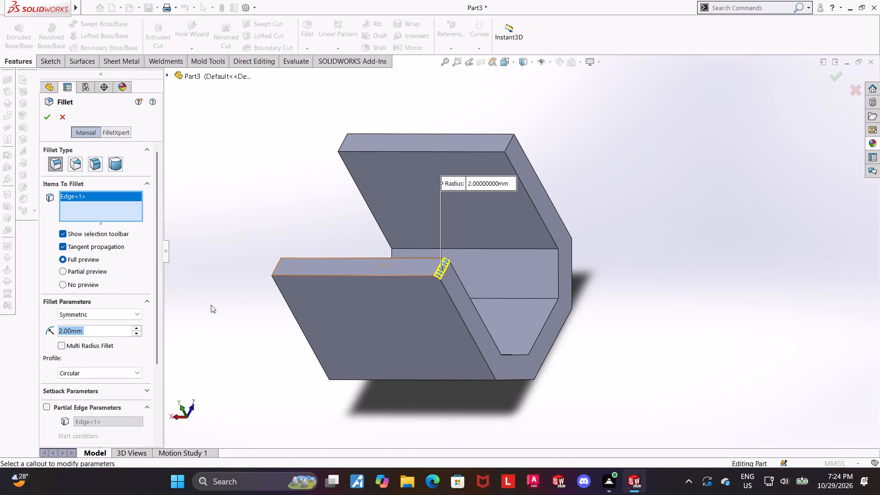
pyautogui.write('40')
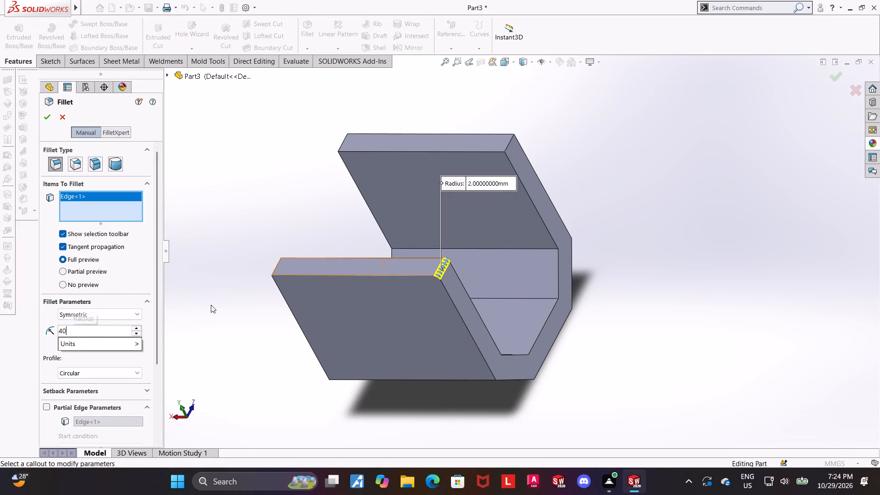
pyautogui.press('Return')
pyautogui.moveTo(567, 264); pyautogui.dragTo(585, 182, button='middle')
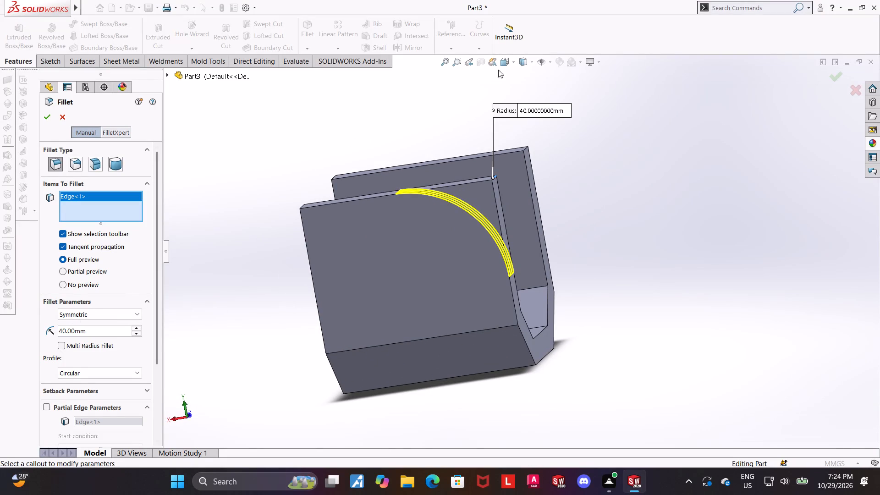
pyautogui.click(506, 61)
pyautogui.click(398, 265)
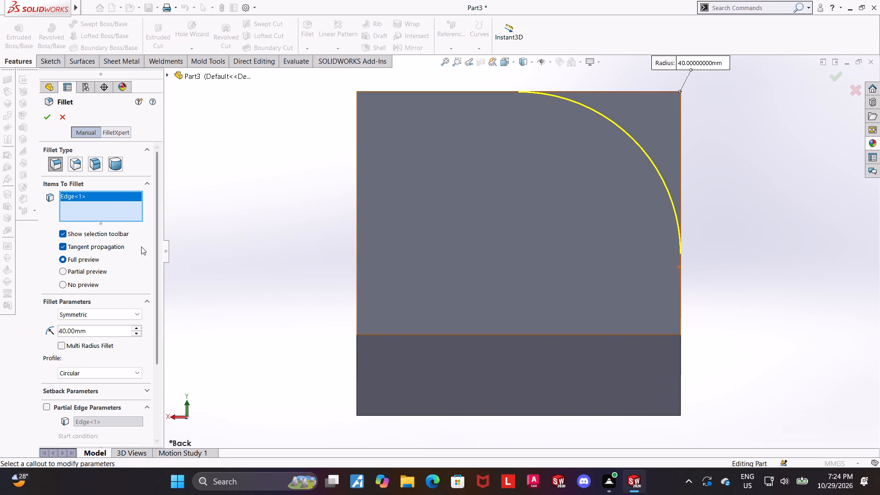
# Set the wall corner's fillet radius to 20 mm and apply the fillet.
pyautogui.click(111, 334)
pyautogui.moveTo(113, 334); pyautogui.dragTo(24, 335)
pyautogui.write('20')
pyautogui.press('Return')
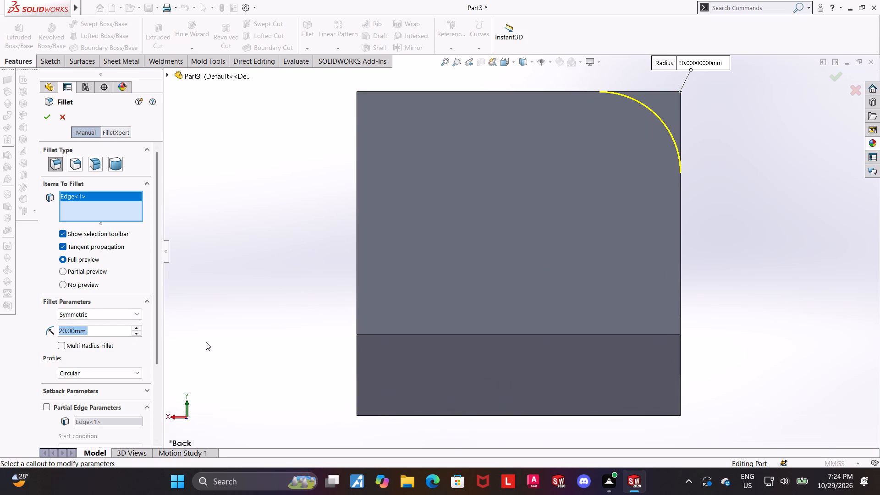
pyautogui.scroll(3, 211, 343)
pyautogui.scroll(-2, 615, 203)
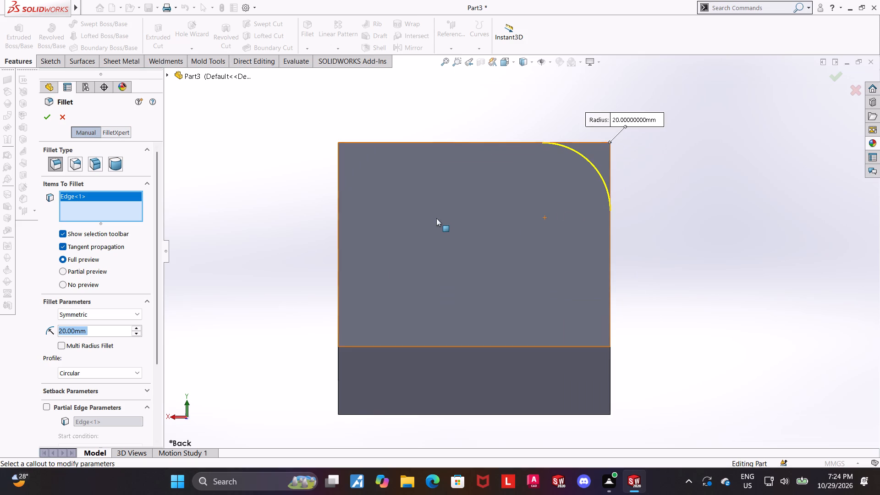
pyautogui.click(45, 114)
pyautogui.click(704, 198)
pyautogui.moveTo(679, 205); pyautogui.dragTo(669, 210, button='middle')
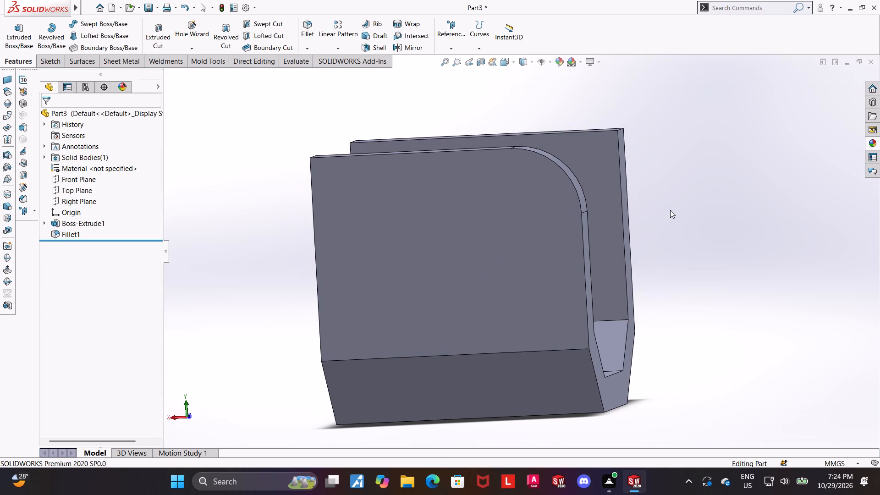
pyautogui.click(720, 205)
# Sketch a circle about 14 mm in diameter on the filleted wall's outer face, near the rounded corner.
pyautogui.click(499, 207)
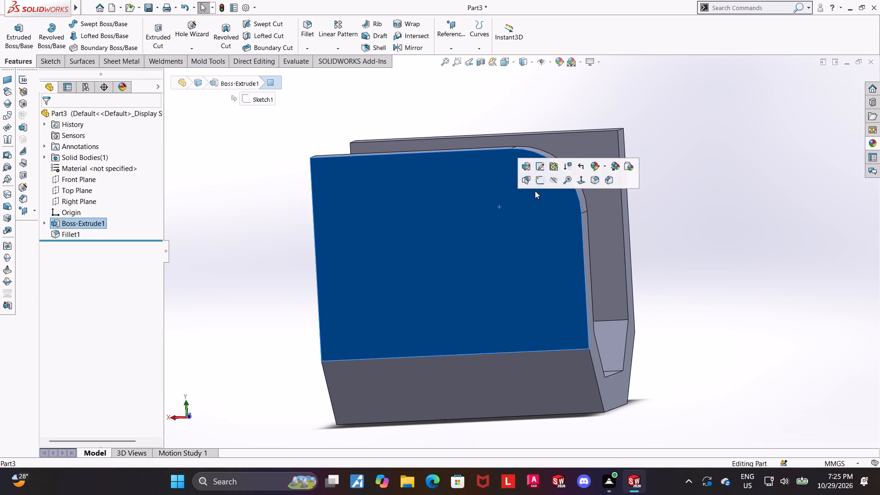
pyautogui.click(538, 184)
pyautogui.click(77, 251)
pyautogui.click(80, 246)
pyautogui.click(103, 229)
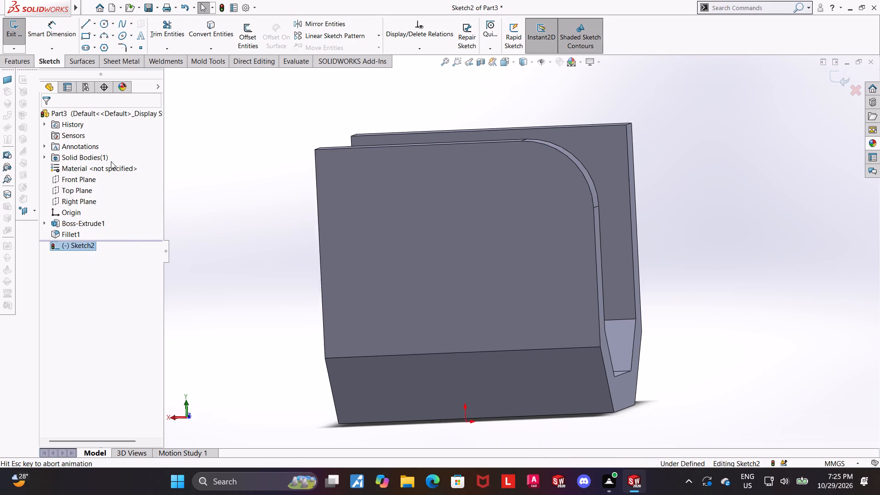
pyautogui.click(104, 27)
pyautogui.scroll(2, 726, 183)
pyautogui.scroll(-2, 633, 153)
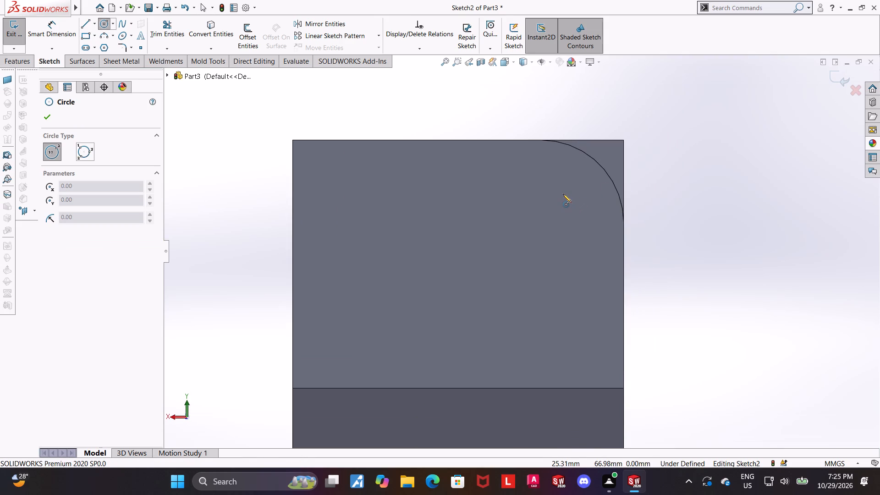
pyautogui.click(565, 212)
pyautogui.click(587, 195)
pyautogui.press('Escape')
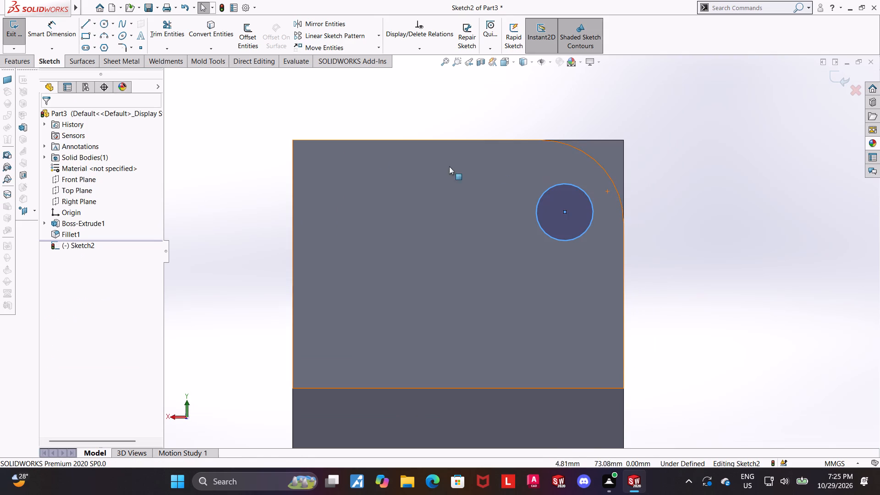
# Dimension the circle's diameter to 26 mm.
pyautogui.click(73, 23)
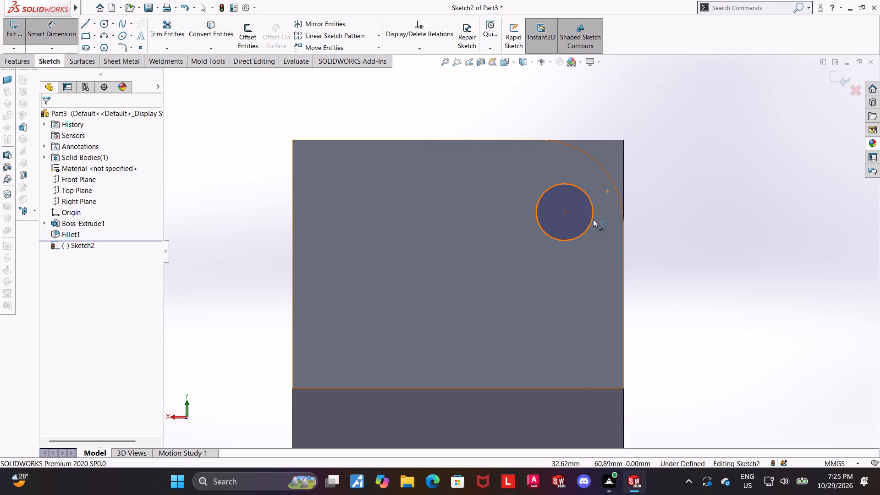
pyautogui.click(592, 219)
pyautogui.click(713, 237)
pyautogui.write('25')
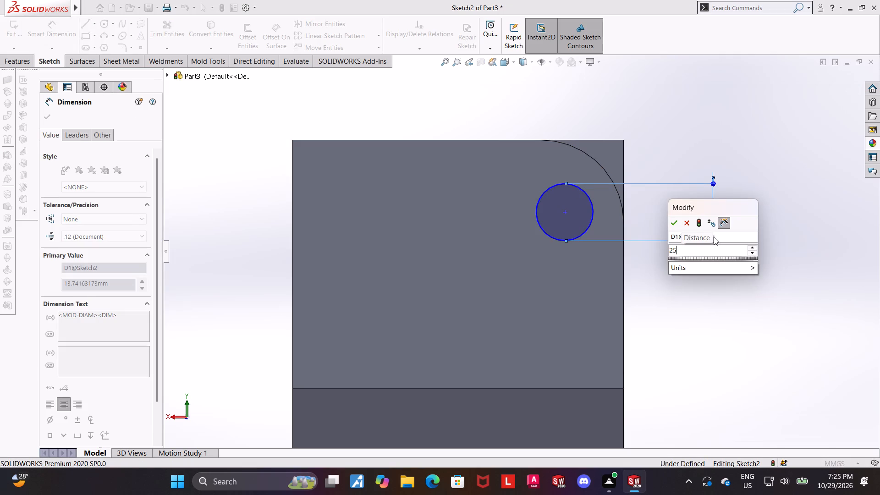
pyautogui.press('BackSpace')
pyautogui.press('6')
pyautogui.press('Return')
pyautogui.press('Escape')
pyautogui.click(721, 216)
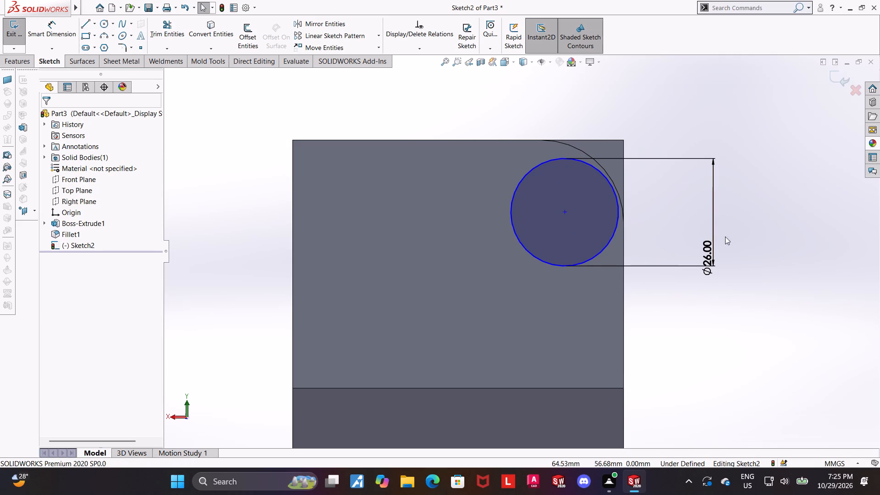
pyautogui.click(759, 246)
# Make the circle's centre concentric with the wall's rounded corner edge.
pyautogui.click(588, 155)
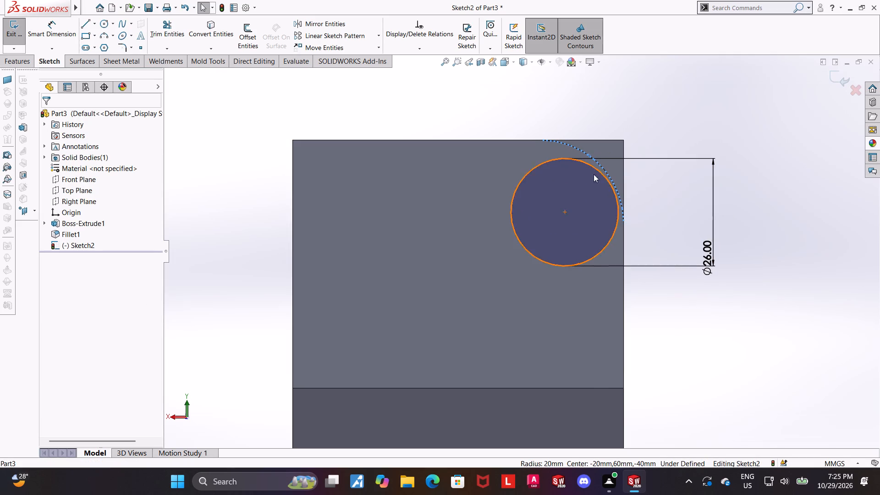
pyautogui.keyDown('ctrl'); pyautogui.click(566, 213); pyautogui.keyUp('ctrl')
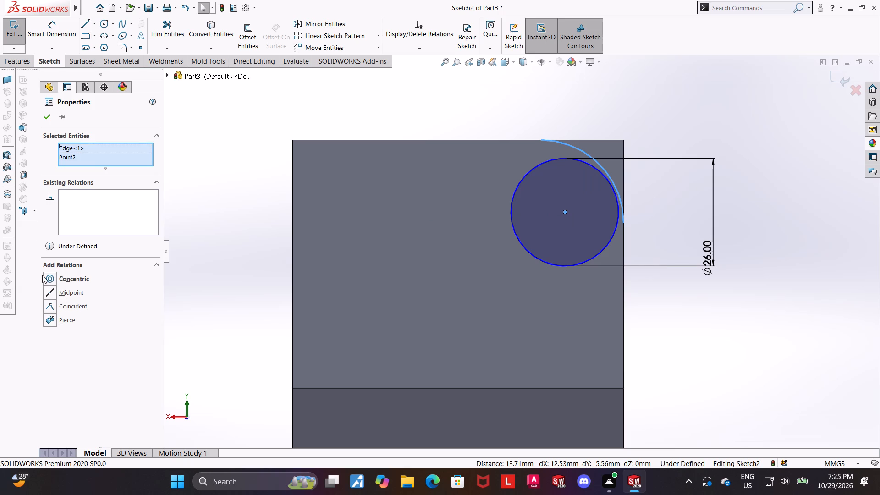
pyautogui.click(48, 275)
pyautogui.click(808, 351)
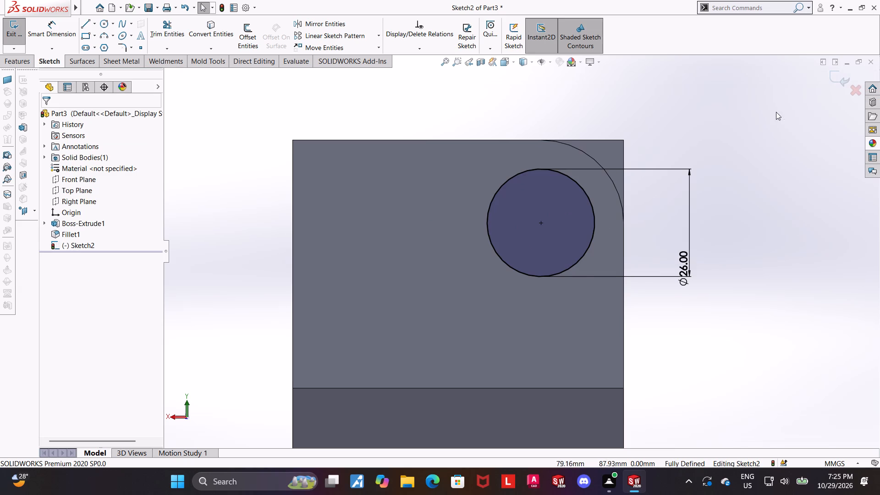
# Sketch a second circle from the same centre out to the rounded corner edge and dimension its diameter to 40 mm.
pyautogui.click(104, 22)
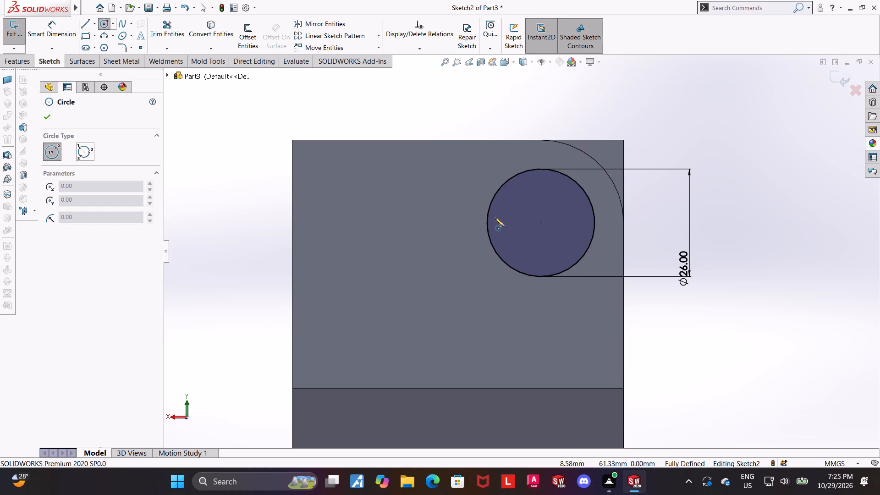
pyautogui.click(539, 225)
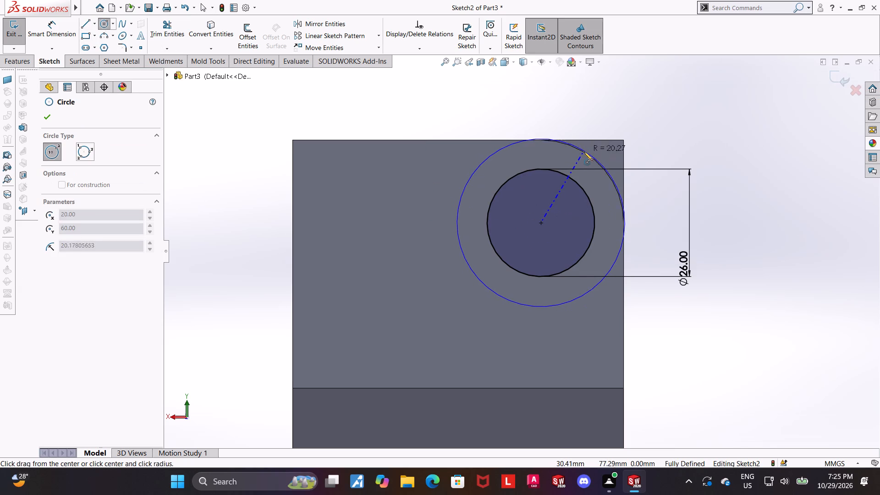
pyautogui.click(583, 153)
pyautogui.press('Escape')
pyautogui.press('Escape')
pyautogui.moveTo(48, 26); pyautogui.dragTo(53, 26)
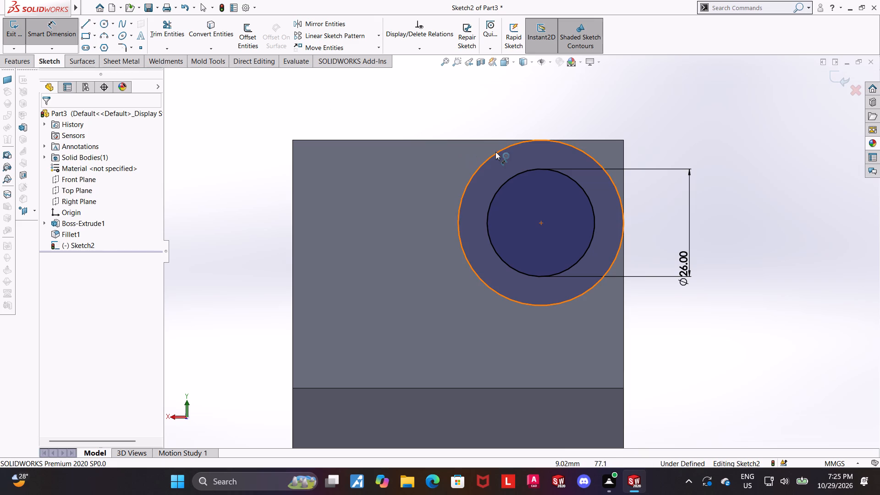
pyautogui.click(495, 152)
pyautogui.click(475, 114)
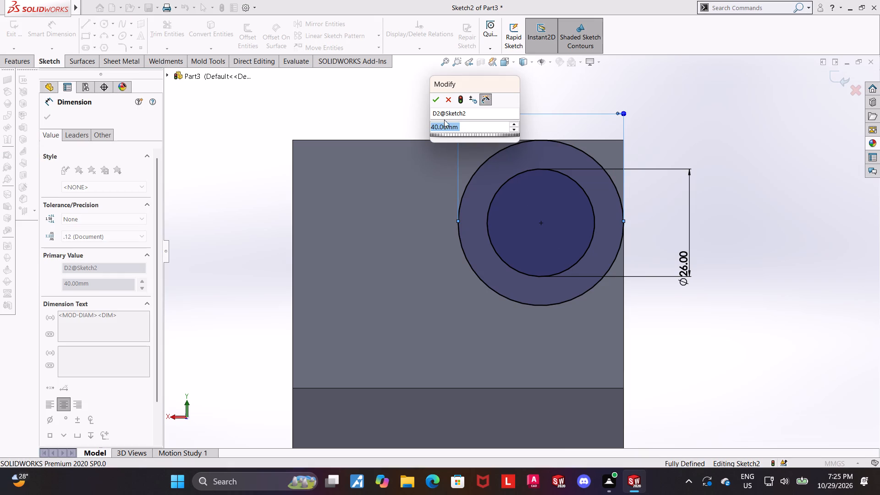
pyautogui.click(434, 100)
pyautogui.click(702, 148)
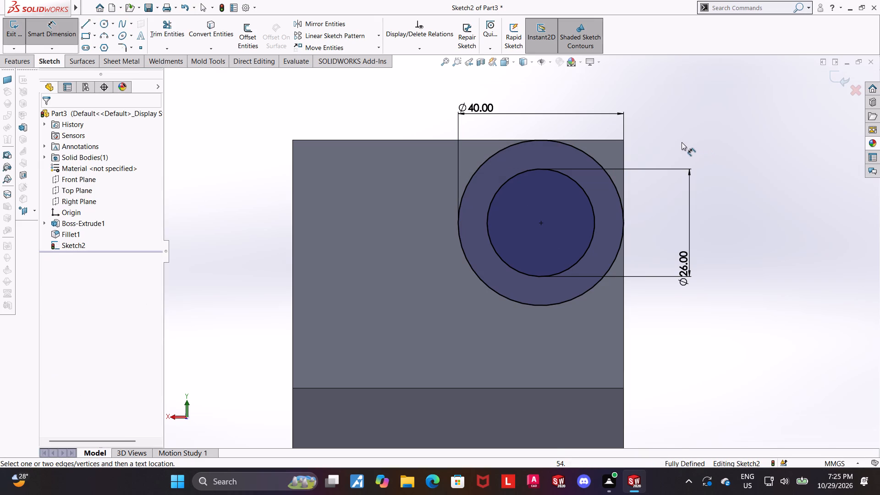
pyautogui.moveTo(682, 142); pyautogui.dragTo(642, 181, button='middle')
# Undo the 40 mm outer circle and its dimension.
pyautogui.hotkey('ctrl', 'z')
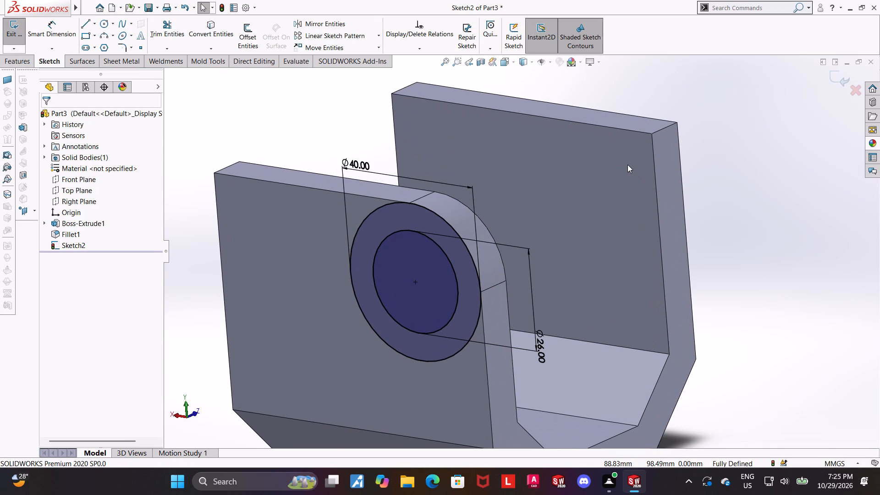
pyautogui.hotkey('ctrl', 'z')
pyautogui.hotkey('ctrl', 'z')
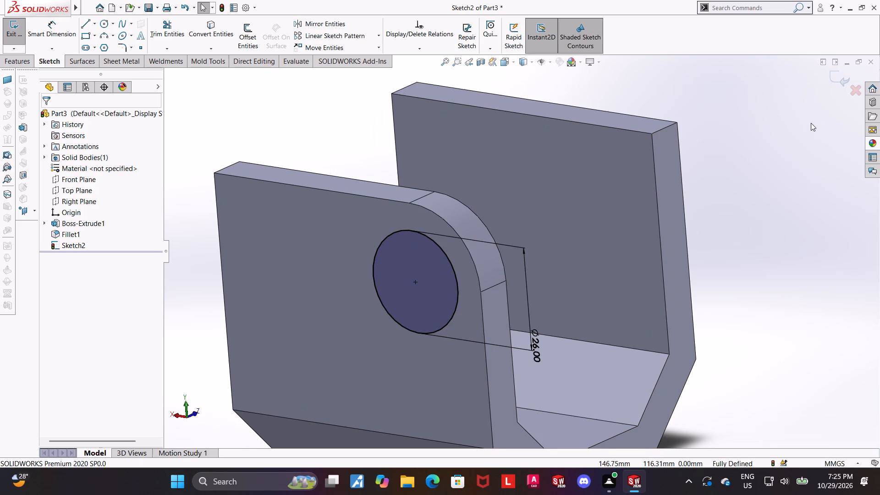
# Exit the sketch and cut the 26 mm circle through the filleted wall with the Up To Next end condition.
pyautogui.click(833, 81)
pyautogui.click(165, 26)
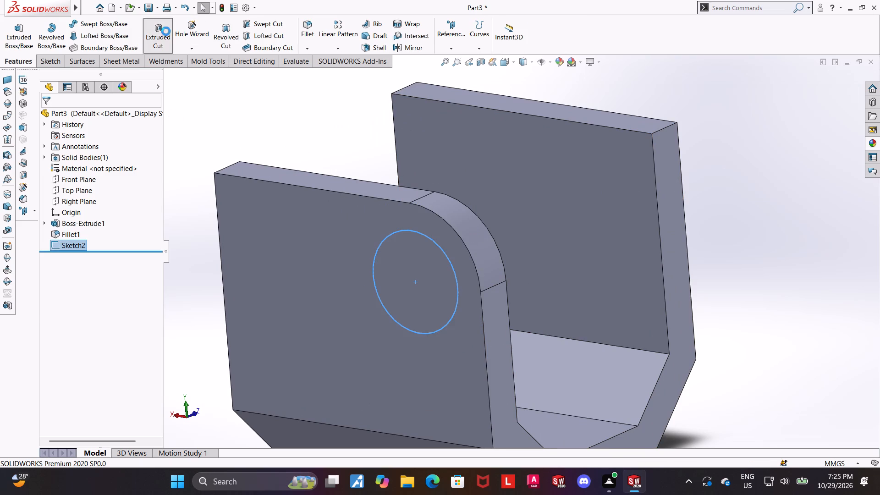
pyautogui.click(80, 175)
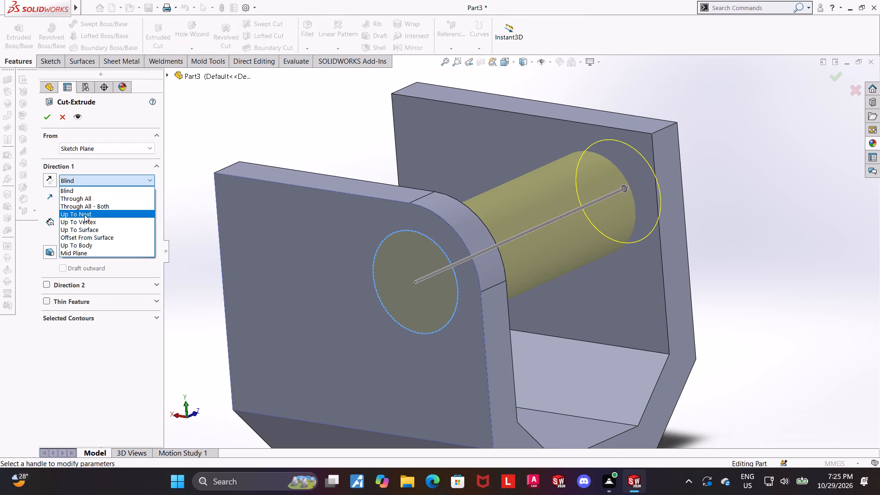
pyautogui.click(84, 214)
pyautogui.click(50, 115)
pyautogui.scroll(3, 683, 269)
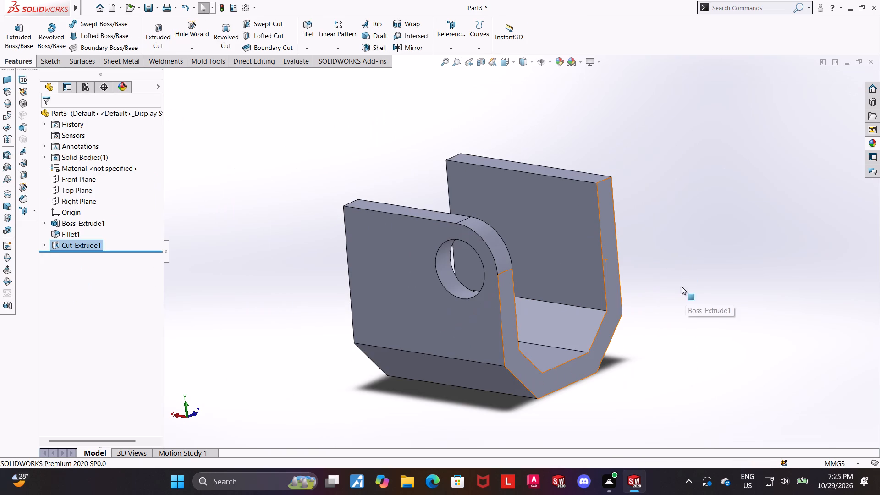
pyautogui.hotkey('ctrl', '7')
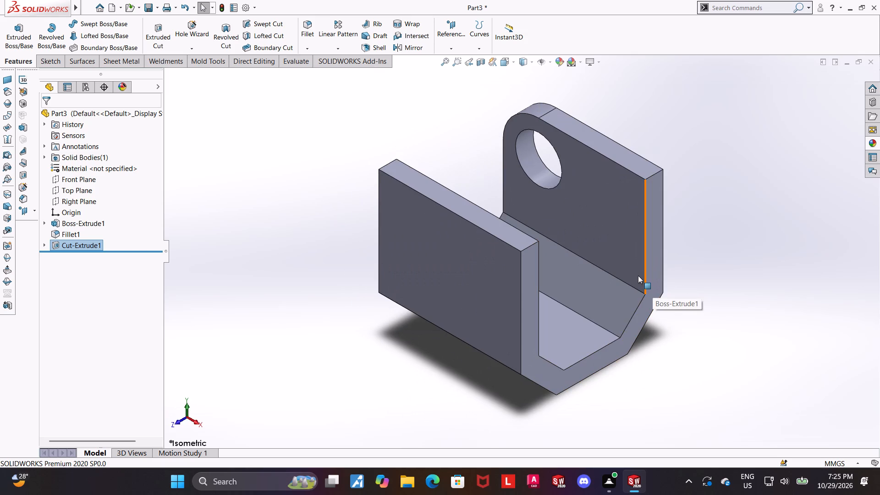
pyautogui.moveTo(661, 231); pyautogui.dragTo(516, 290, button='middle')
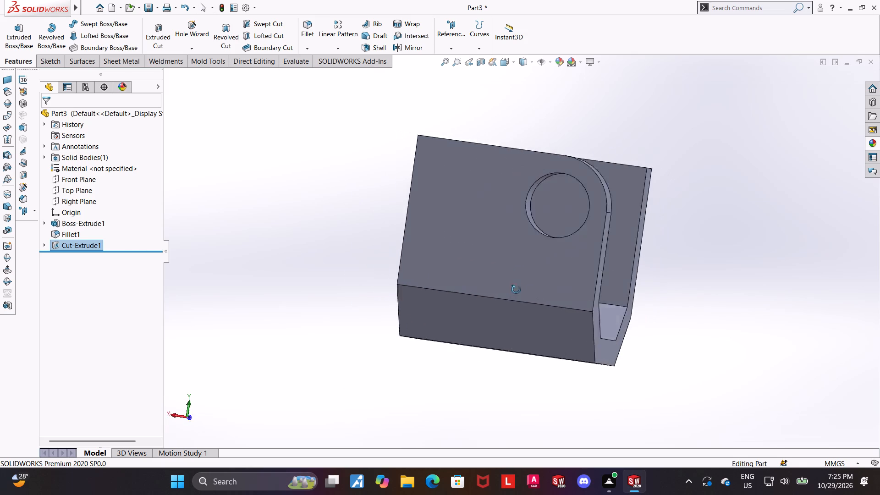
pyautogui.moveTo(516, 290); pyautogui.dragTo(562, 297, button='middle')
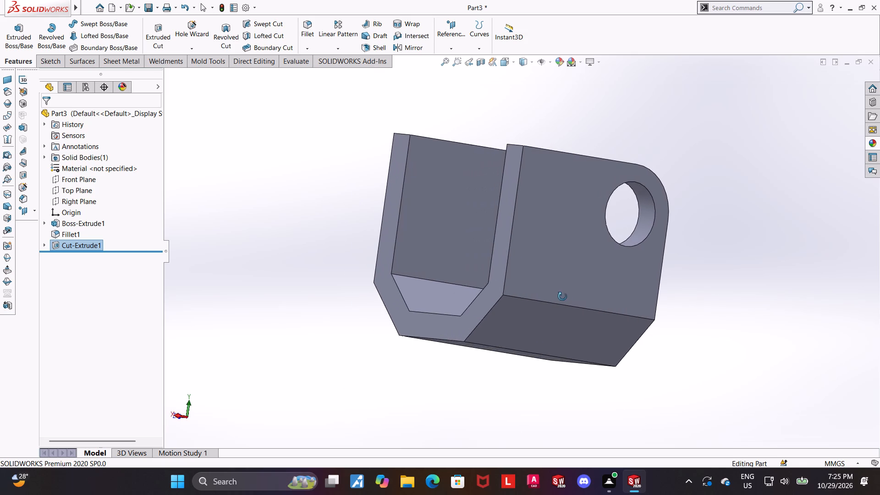
# Open a new sketch on the channel's U-shaped end face, viewed normal to it.
pyautogui.moveTo(562, 297); pyautogui.dragTo(626, 324, button='middle')
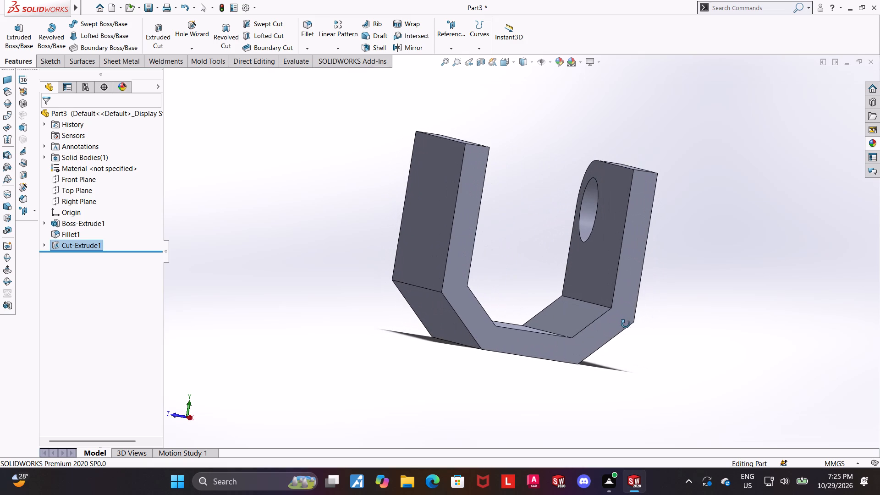
pyautogui.moveTo(626, 324); pyautogui.dragTo(625, 330, button='middle')
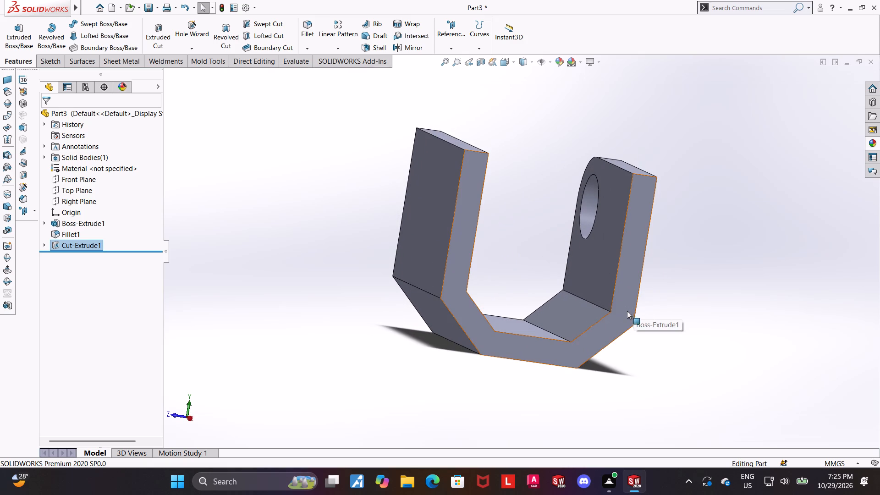
pyautogui.click(603, 336)
pyautogui.click(643, 312)
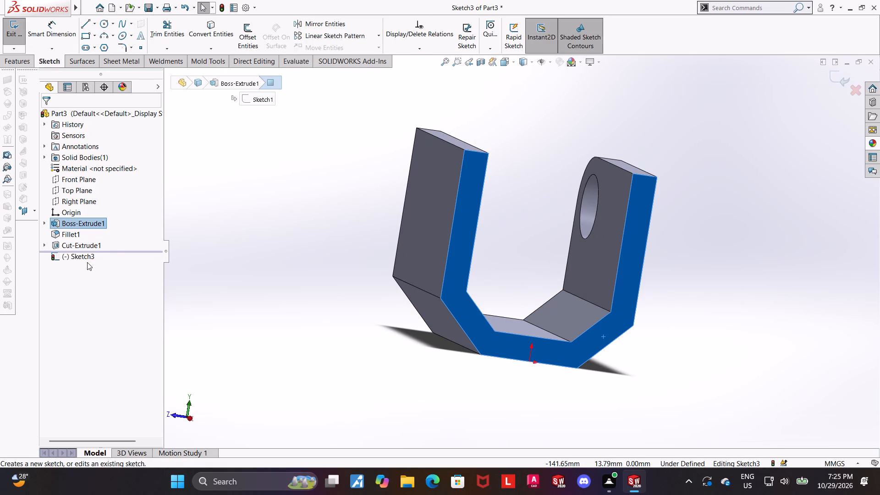
pyautogui.click(87, 262)
pyautogui.click(87, 258)
pyautogui.click(108, 245)
pyautogui.scroll(2, 479, 267)
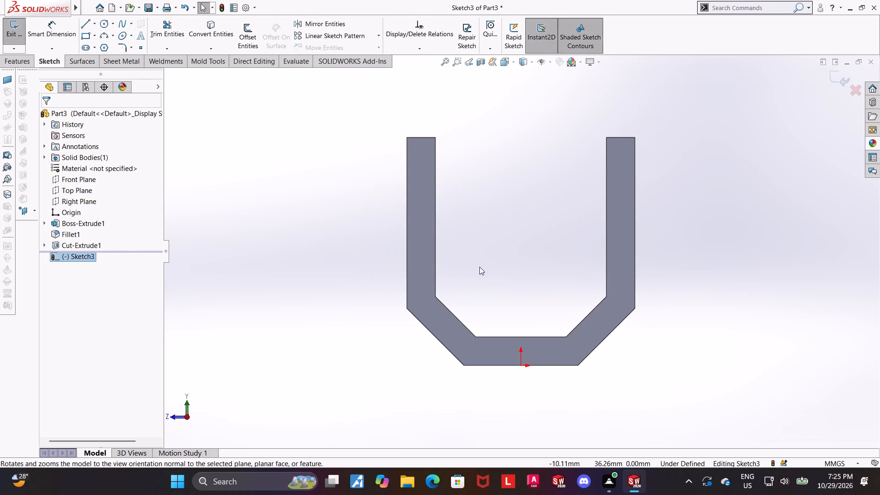
pyautogui.scroll(1, 498, 257)
pyautogui.scroll(-2, 668, 170)
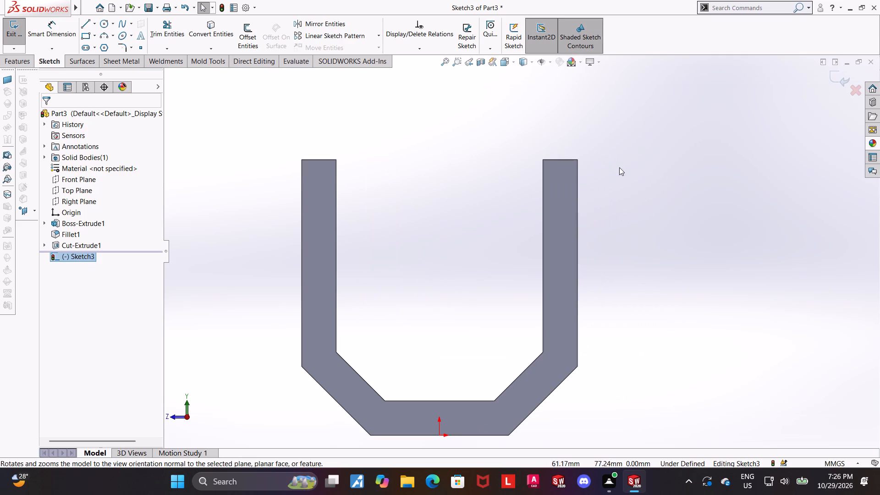
# Sketch a stepped profile from the left wall's inner top corner: 7 mm across, 39 mm down, tangent arc about R8.6, short horizontal, vertical to the base edge.
pyautogui.click(81, 23)
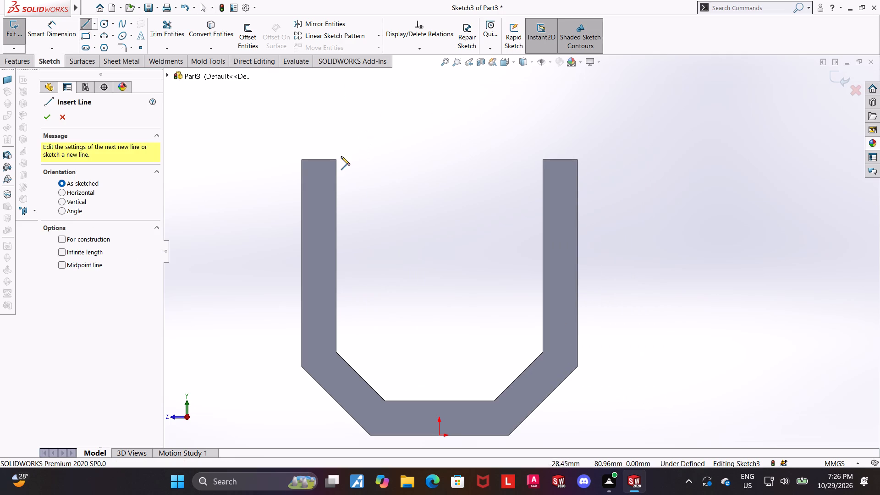
pyautogui.click(336, 160)
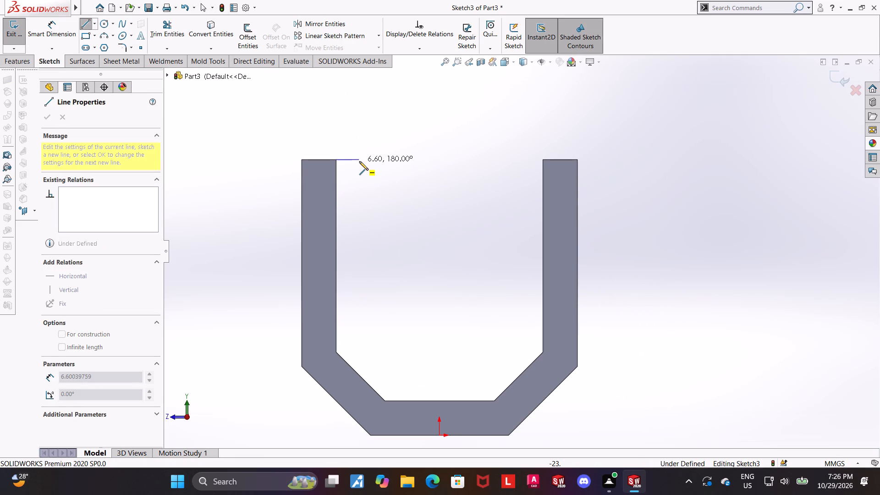
pyautogui.click(360, 161)
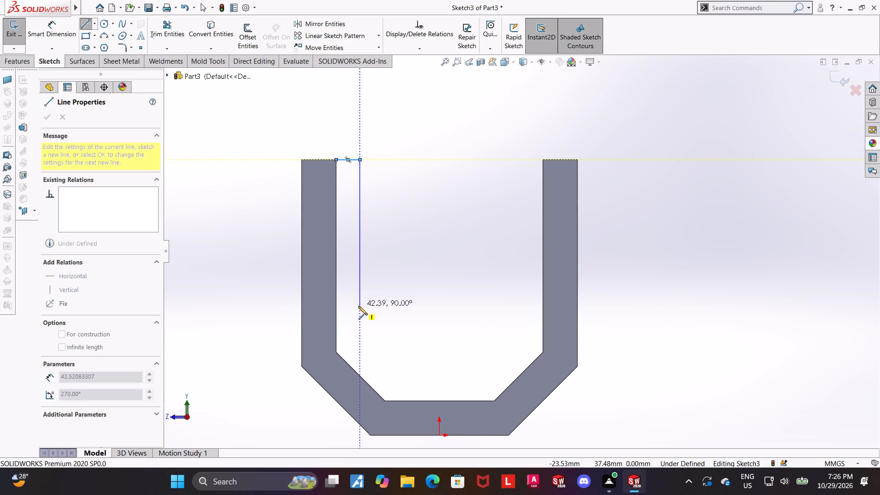
pyautogui.click(358, 294)
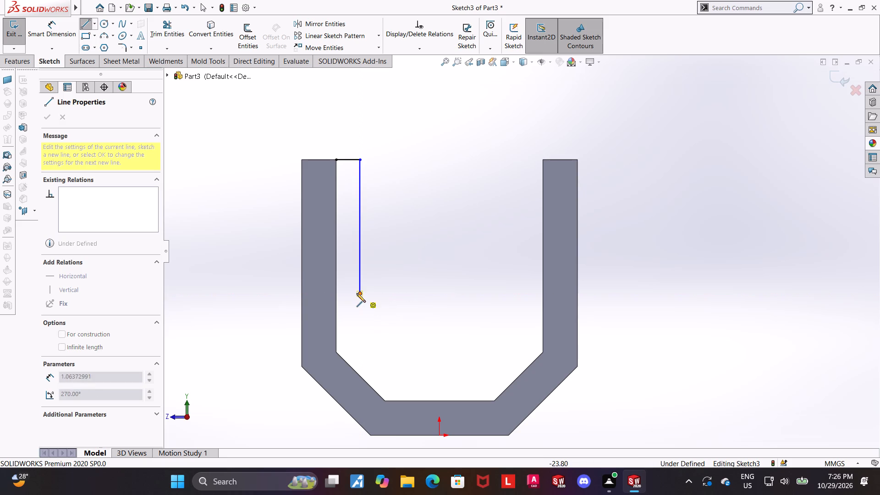
pyautogui.click(388, 325)
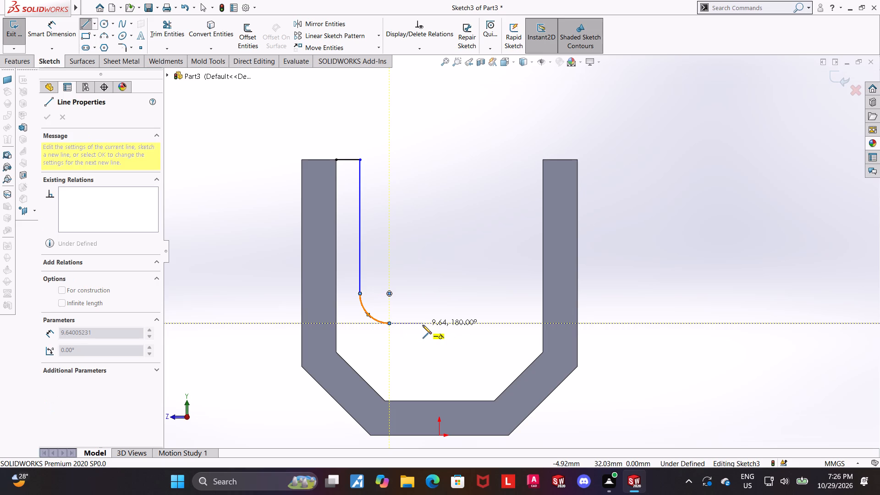
pyautogui.click(424, 435)
pyautogui.press('Escape')
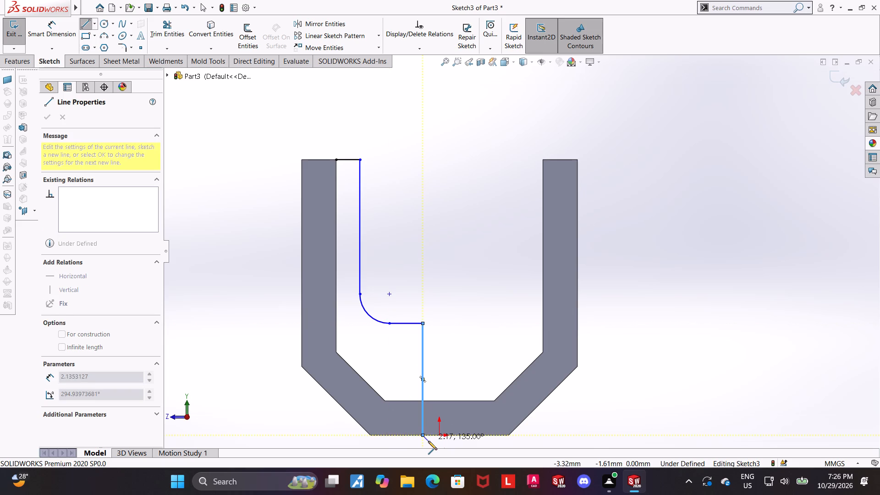
pyautogui.press('Escape')
pyautogui.press('Escape')
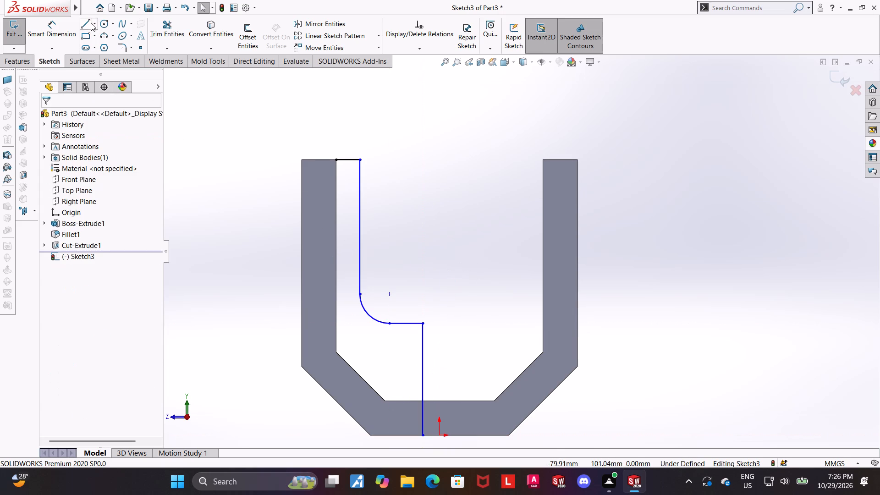
# Draw a vertical centerline about 21 mm long upward from the origin.
pyautogui.click(94, 25)
pyautogui.click(94, 46)
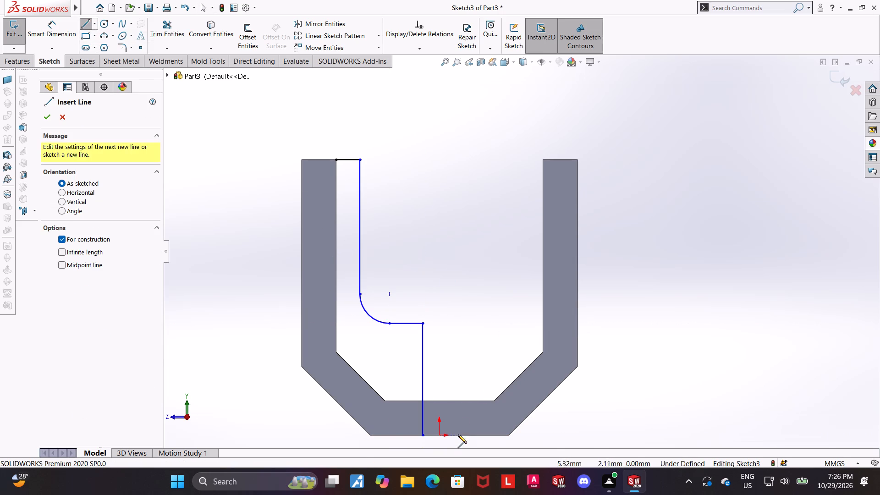
pyautogui.click(439, 436)
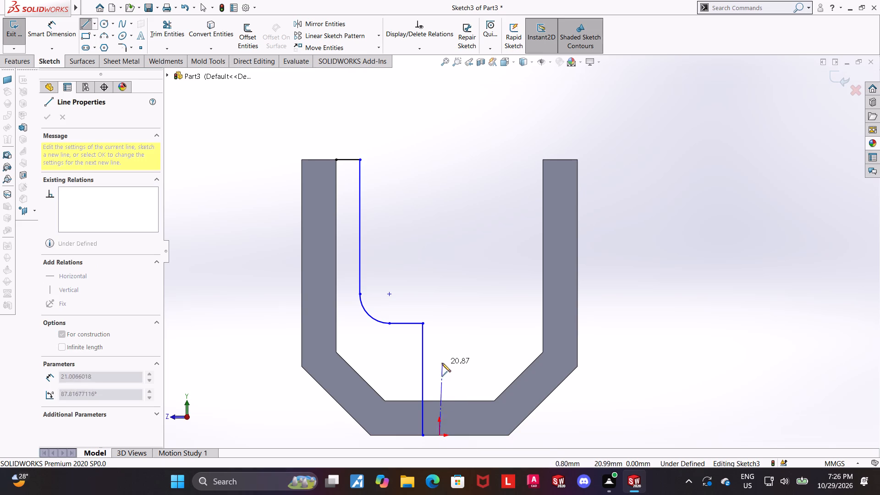
pyautogui.click(440, 362)
pyautogui.press('Escape')
pyautogui.press('Escape')
# Mirror the stepped profile's four lines and arc about the vertical centerline.
pyautogui.click(305, 26)
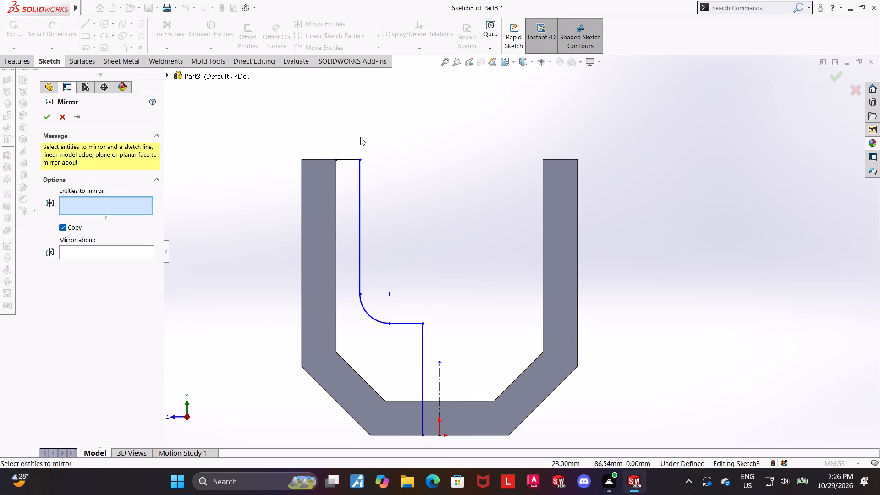
pyautogui.moveTo(360, 137); pyautogui.dragTo(426, 358)
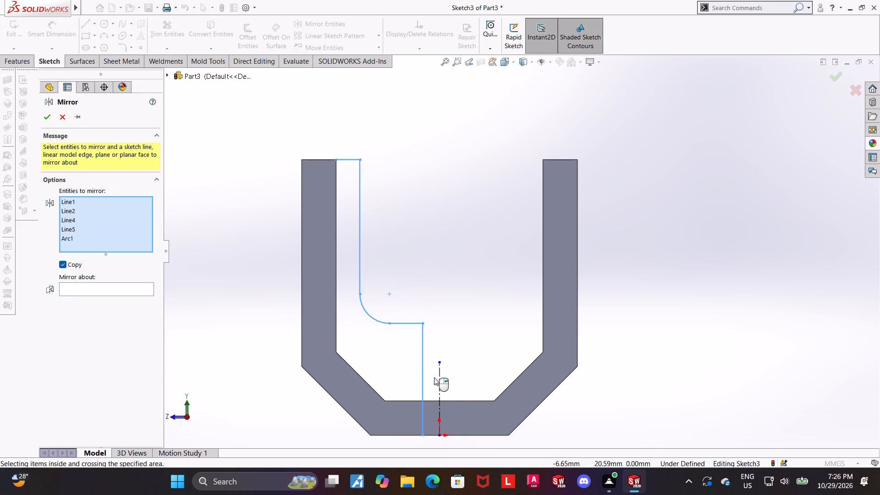
pyautogui.tripleClick(118, 293)
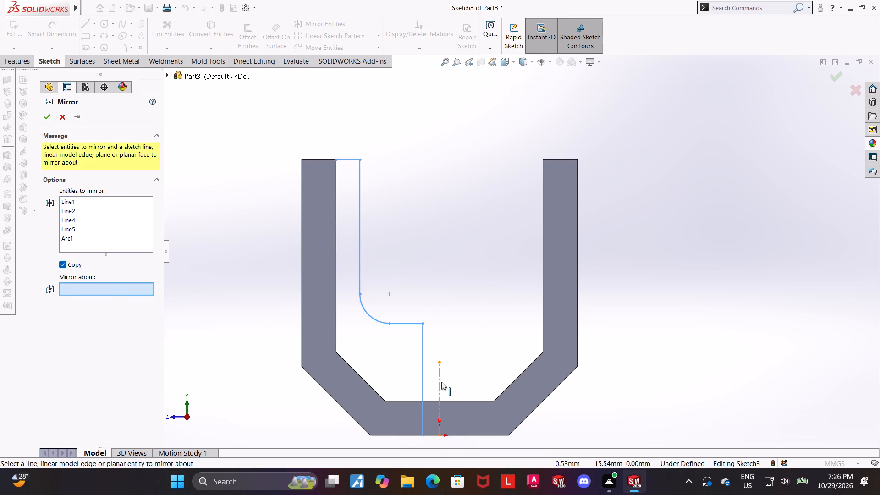
pyautogui.click(441, 382)
pyautogui.click(47, 113)
pyautogui.press('Escape')
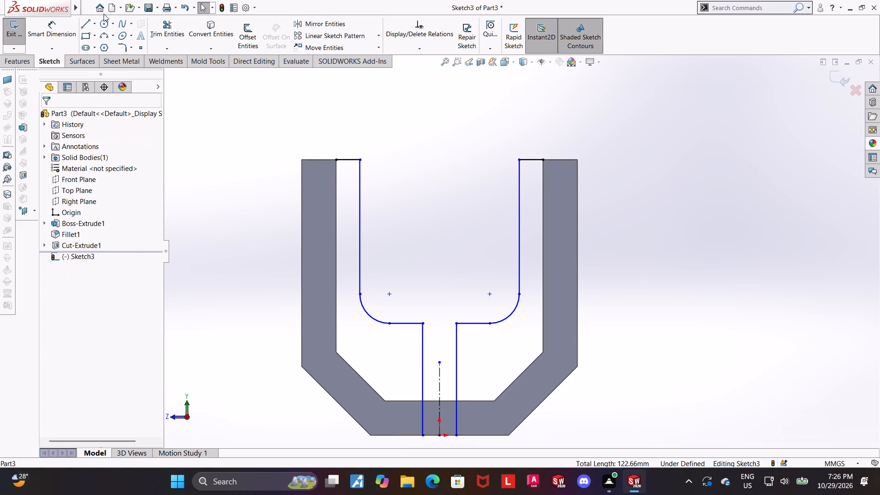
# Trace the left wall's inner edge, the 20 mm diagonal and the inner floor with lines up to the profile's lower vertical line.
pyautogui.click(85, 21)
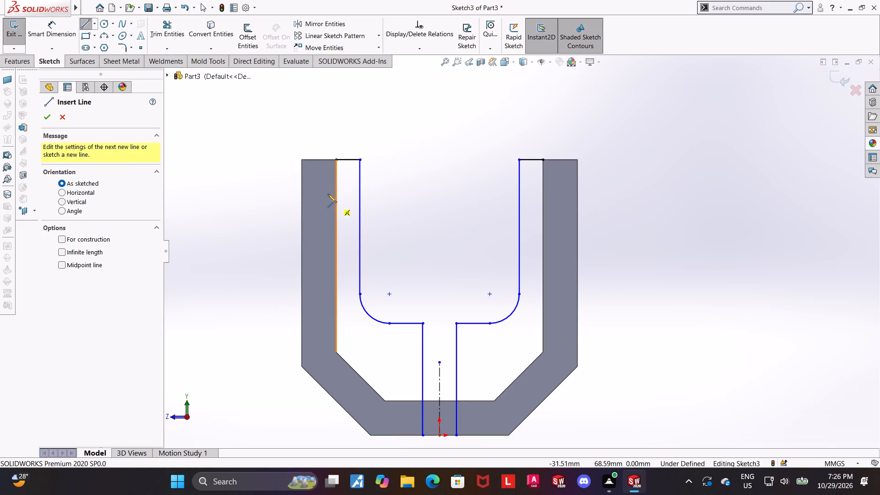
pyautogui.click(335, 159)
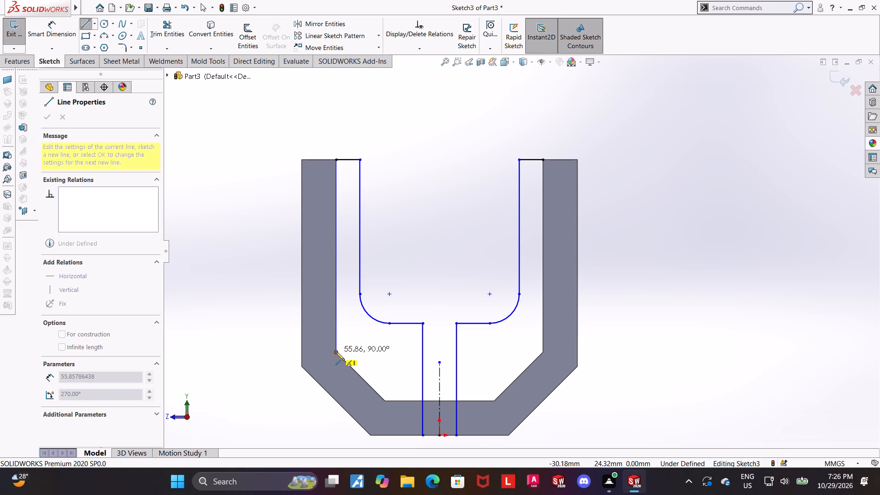
pyautogui.click(384, 401)
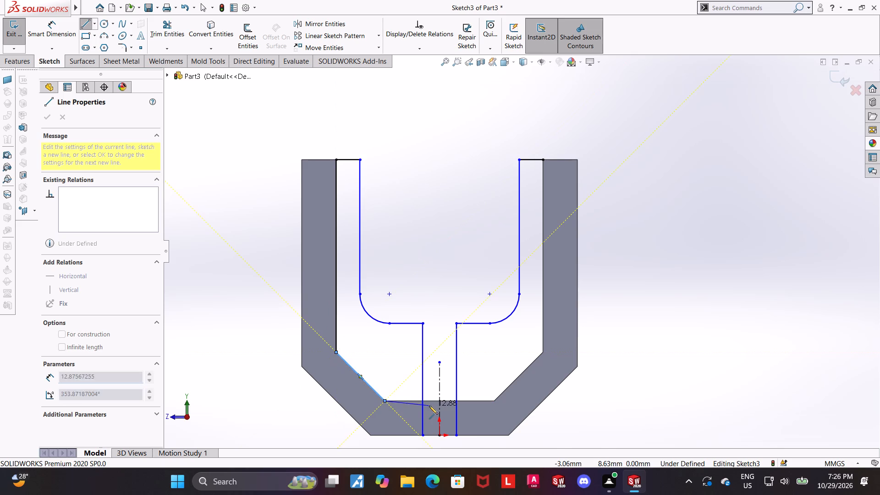
pyautogui.click(420, 400)
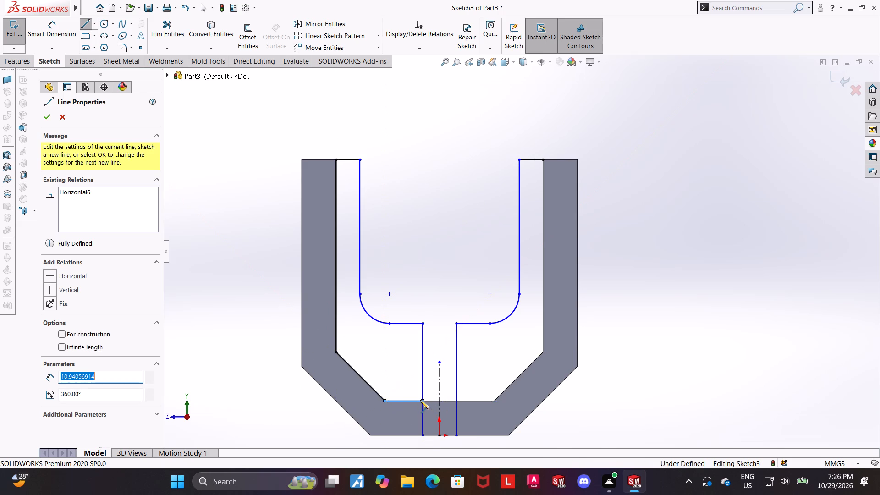
pyautogui.press('Escape')
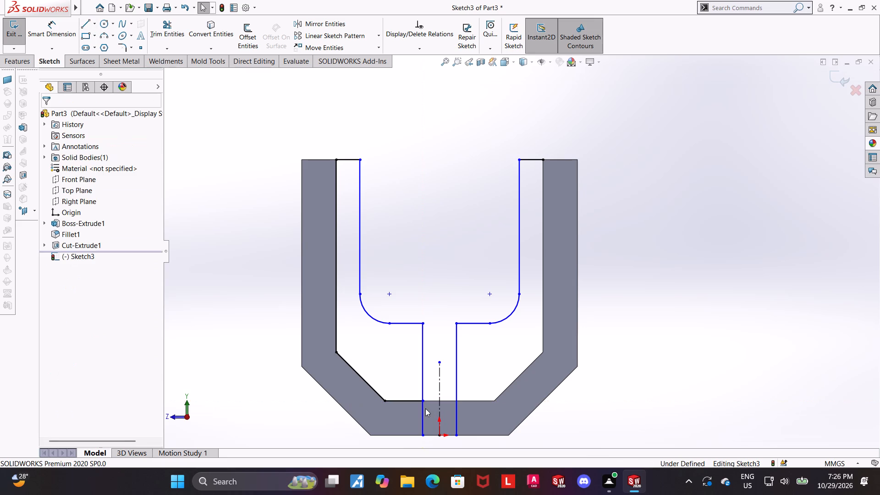
pyautogui.press('Escape')
pyautogui.press('Escape')
# Power-trim the part of the left profile's vertical line that extends below the channel's inner floor.
pyautogui.click(170, 47)
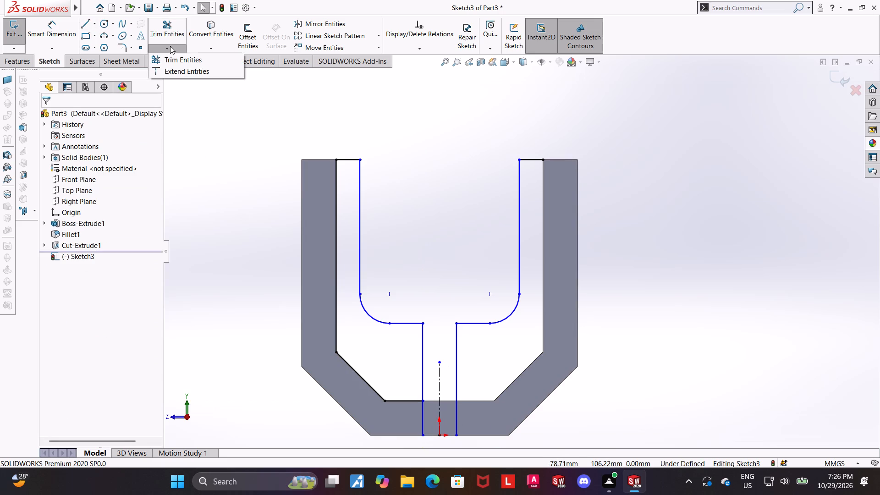
pyautogui.press('Escape')
pyautogui.click(176, 27)
pyautogui.scroll(-2, 451, 407)
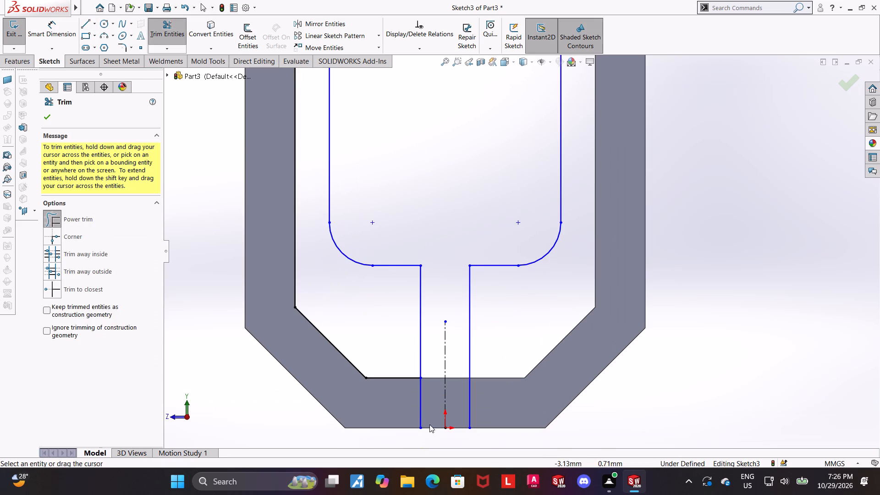
pyautogui.moveTo(424, 413); pyautogui.dragTo(399, 402)
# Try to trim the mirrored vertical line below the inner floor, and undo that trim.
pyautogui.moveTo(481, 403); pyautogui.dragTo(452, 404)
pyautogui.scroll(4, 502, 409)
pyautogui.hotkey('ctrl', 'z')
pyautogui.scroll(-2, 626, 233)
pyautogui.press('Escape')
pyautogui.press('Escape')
# Mirror the three traced inner wall, diagonal and floor lines about the vertical centerline.
pyautogui.click(316, 20)
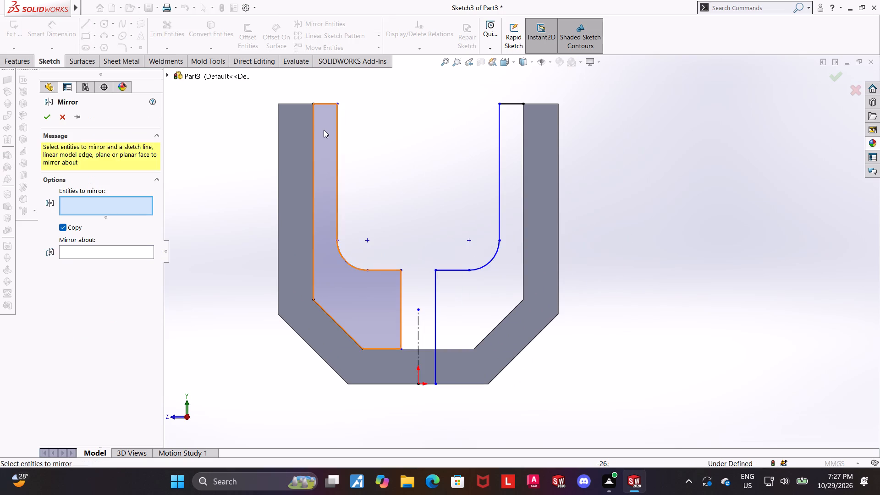
pyautogui.click(315, 132)
pyautogui.click(335, 319)
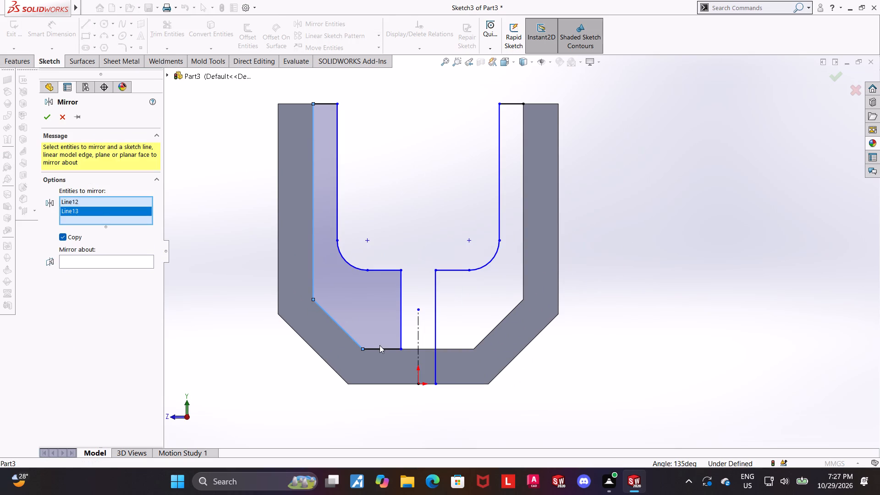
pyautogui.click(381, 348)
pyautogui.doubleClick(90, 269)
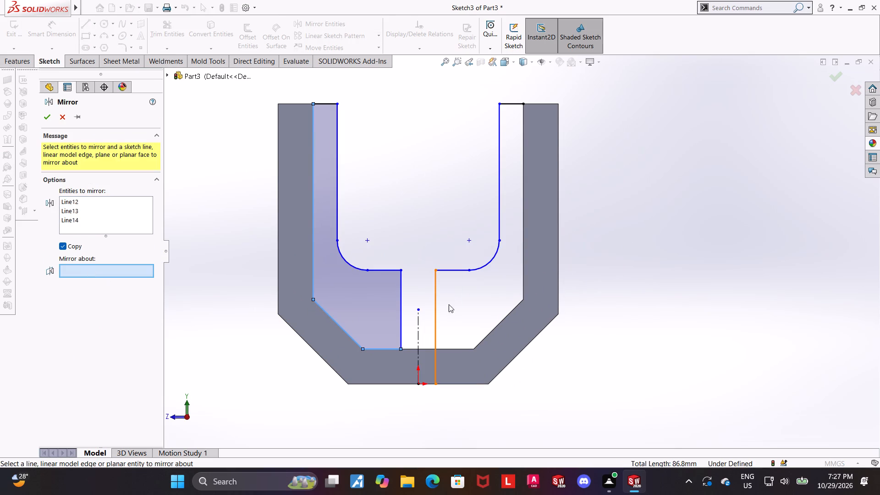
pyautogui.click(416, 316)
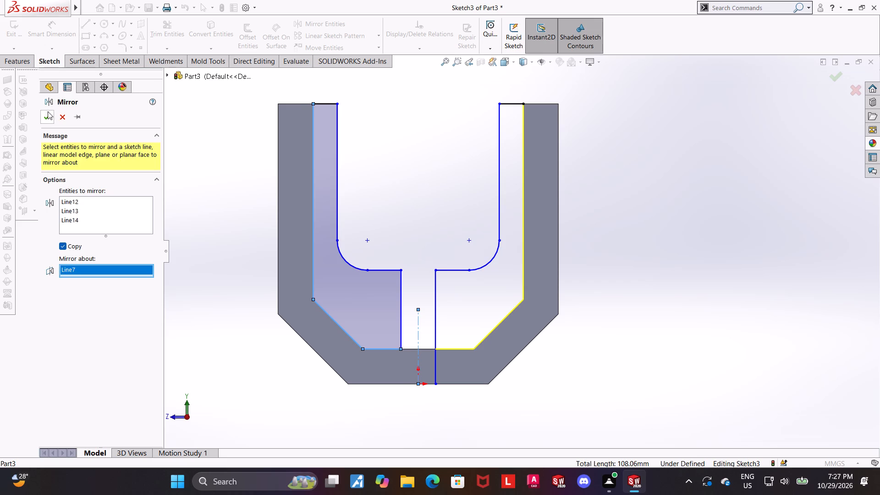
pyautogui.click(48, 111)
# Power-trim the part of the right profile's vertical line that extends below the channel's inner floor.
pyautogui.click(174, 38)
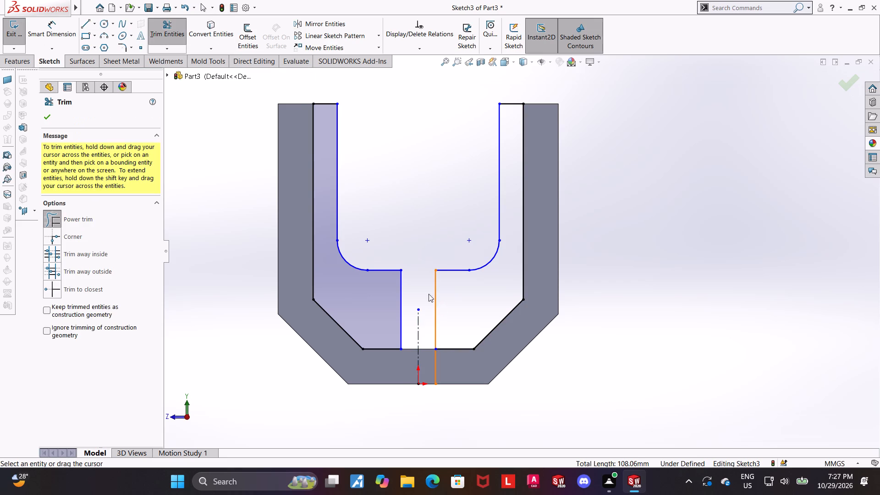
pyautogui.scroll(-2, 430, 323)
pyautogui.moveTo(457, 382); pyautogui.dragTo(432, 376)
pyautogui.scroll(5, 471, 378)
pyautogui.scroll(2, 603, 259)
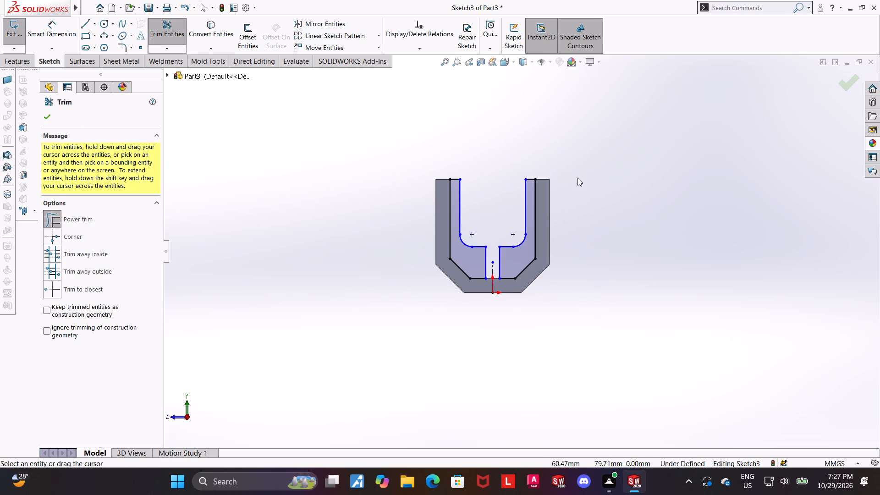
pyautogui.scroll(-2, 569, 174)
pyautogui.press('Escape')
pyautogui.press('Escape')
pyautogui.scroll(-2, 469, 266)
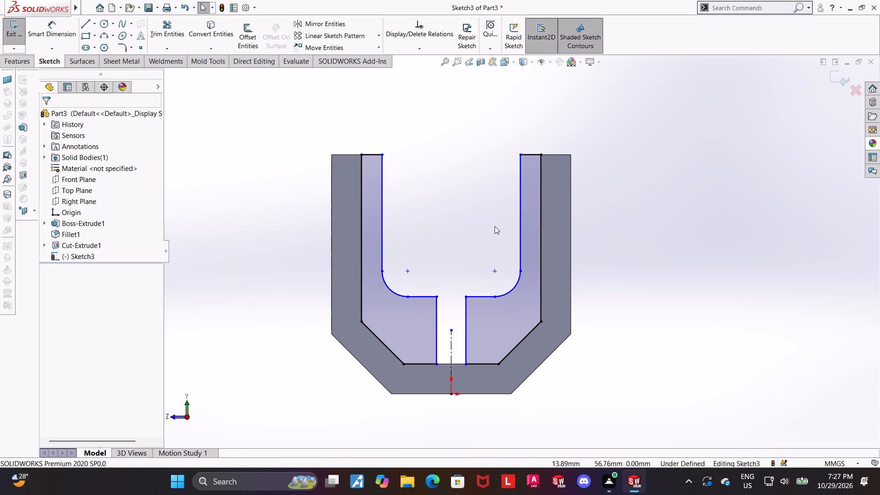
# Dimension the right profile's corner arc with a radius of 8 mm.
pyautogui.doubleClick(60, 23)
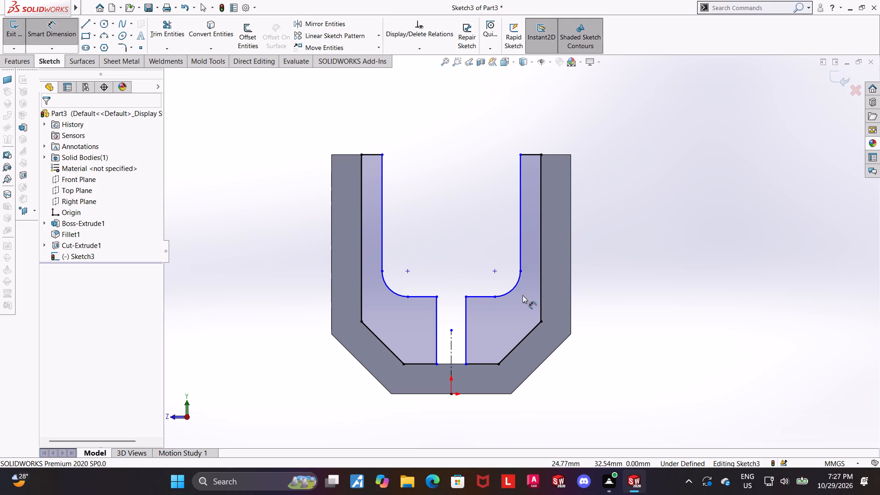
pyautogui.click(514, 286)
pyautogui.click(638, 341)
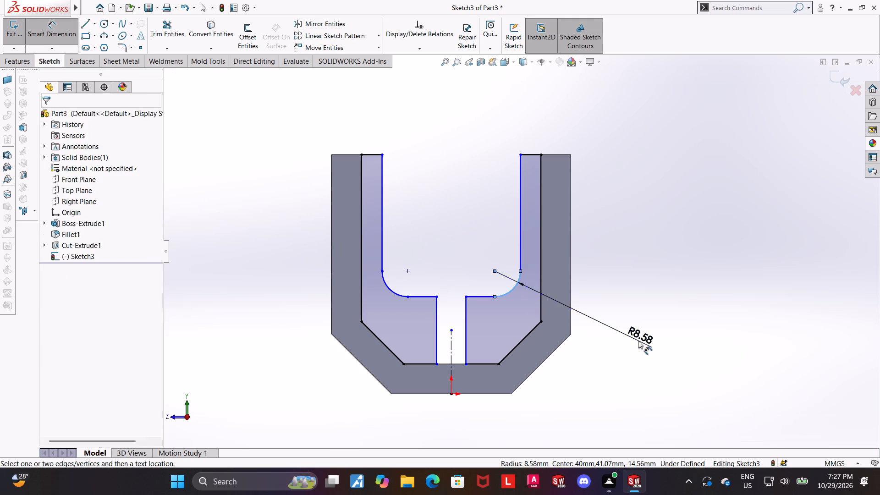
pyautogui.press('8')
pyautogui.press('Return')
pyautogui.press('Escape')
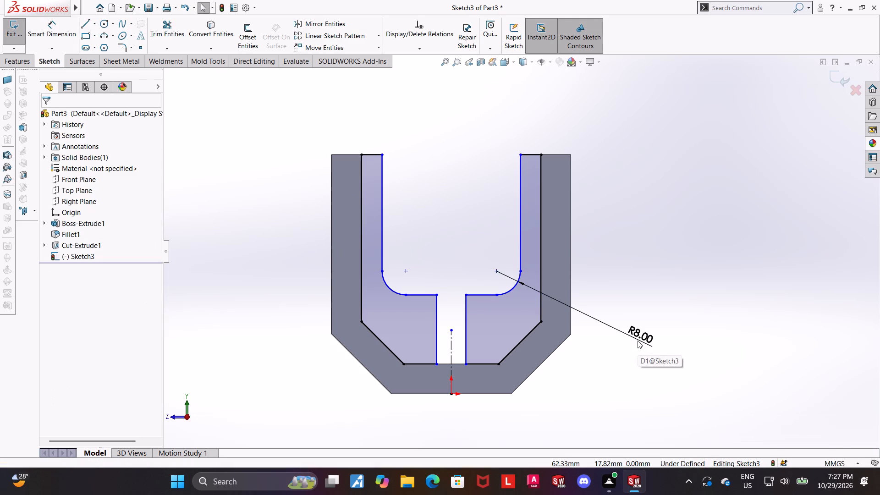
# Add an Equal relation between the two corner arcs of the inner profile.
pyautogui.press('Escape')
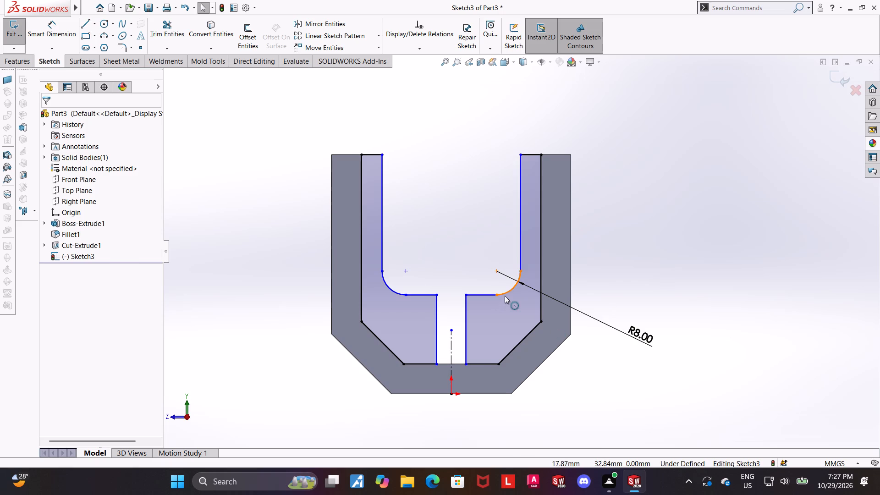
pyautogui.click(505, 296)
pyautogui.keyDown('ctrl'); pyautogui.click(398, 292); pyautogui.keyUp('ctrl')
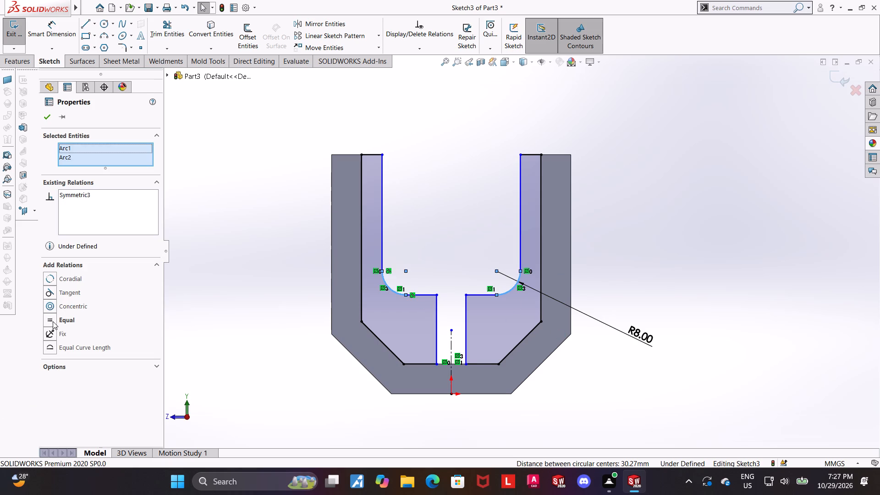
pyautogui.click(53, 319)
pyautogui.click(720, 343)
# Dimension the distance from the channel's left outer edge to the left profile's inner vertical line as 18 mm.
pyautogui.scroll(-1, 638, 288)
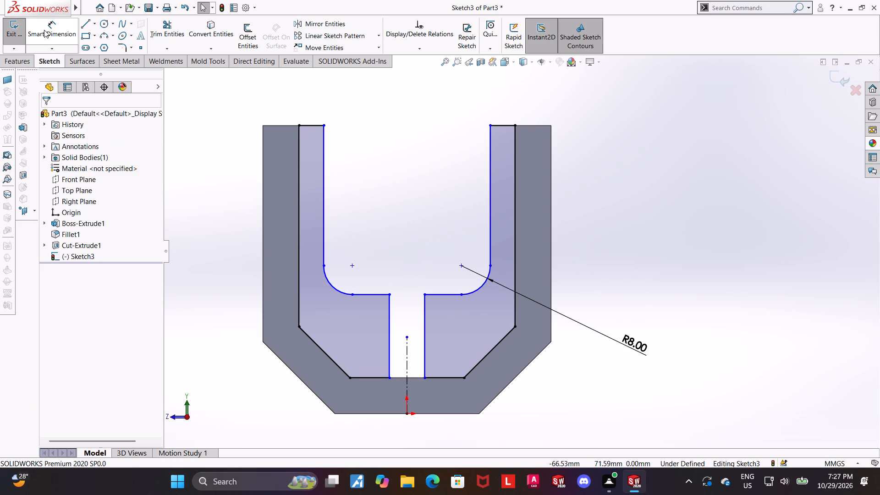
pyautogui.click(44, 30)
pyautogui.click(263, 187)
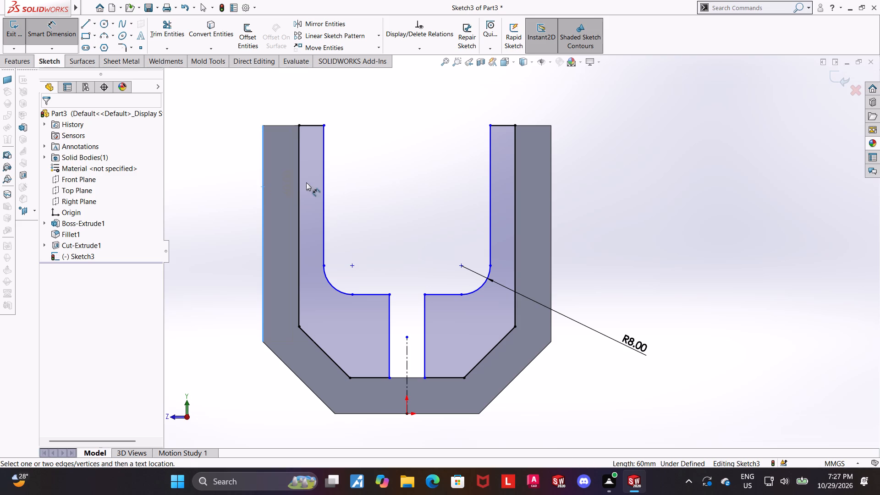
pyautogui.click(322, 183)
pyautogui.click(316, 99)
pyautogui.write('18')
pyautogui.press('Return')
pyautogui.press('Escape')
pyautogui.press('Escape')
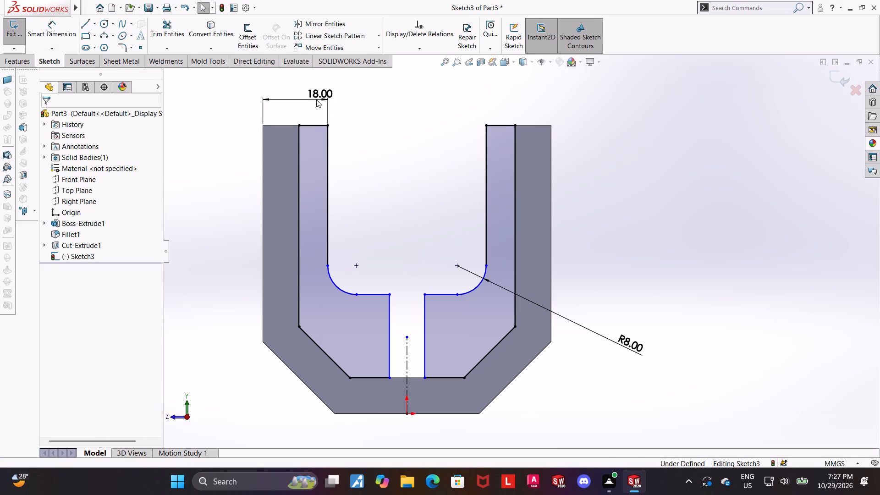
# Dimension the gap between the two lower vertical lines either side of the centerline as 20 mm.
pyautogui.scroll(2, 275, 77)
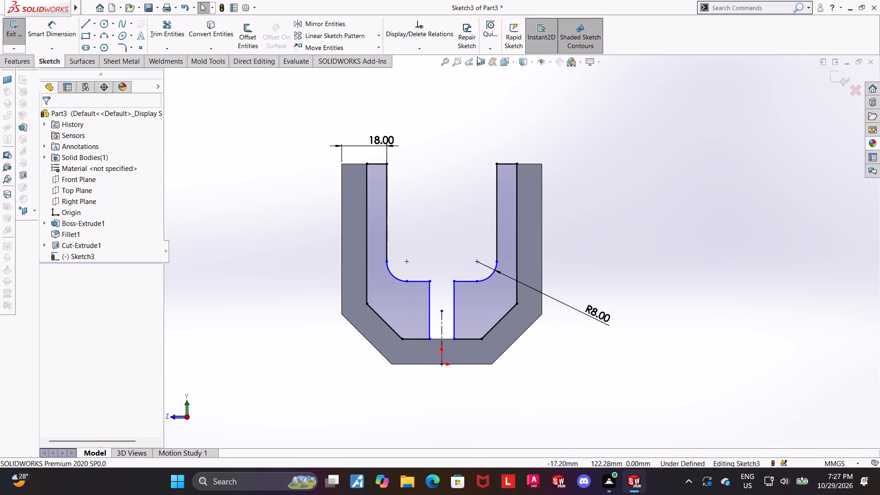
pyautogui.scroll(-2, 518, 163)
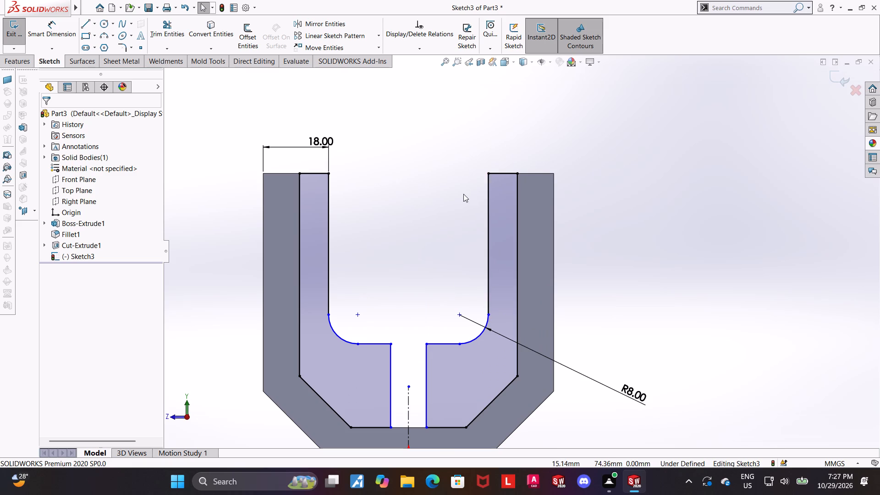
pyautogui.scroll(2, 463, 194)
pyautogui.click(66, 30)
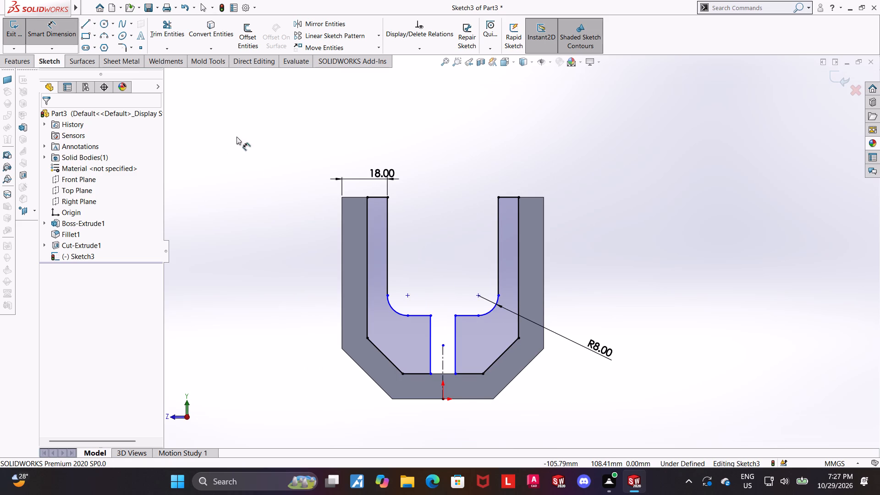
pyautogui.scroll(2, 413, 209)
pyautogui.scroll(-3, 456, 341)
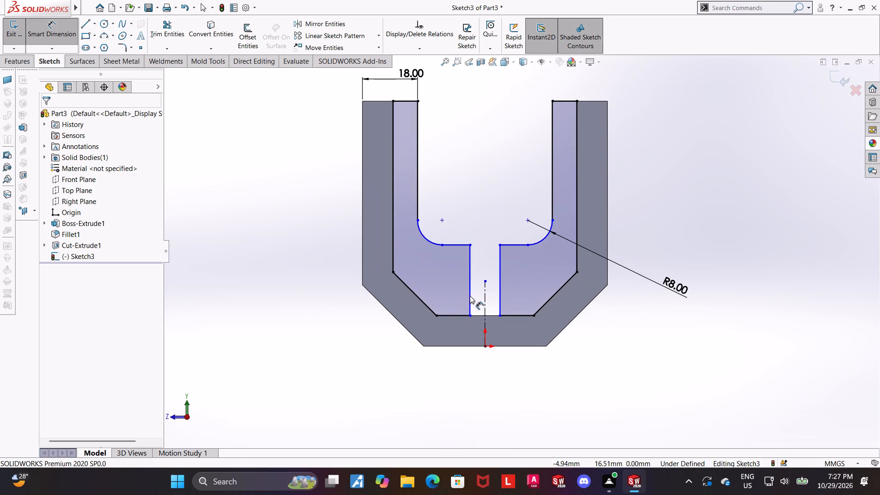
pyautogui.click(470, 295)
pyautogui.click(498, 295)
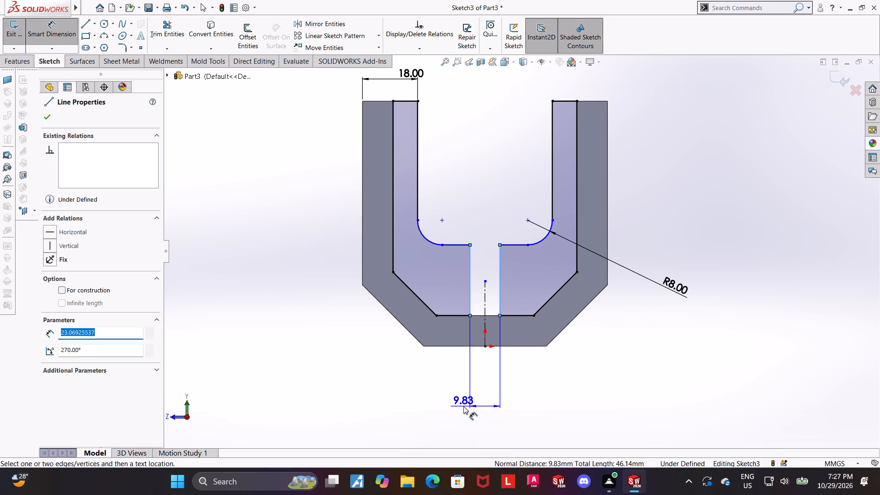
pyautogui.click(463, 406)
pyautogui.write('20')
pyautogui.press('Return')
pyautogui.press('Escape')
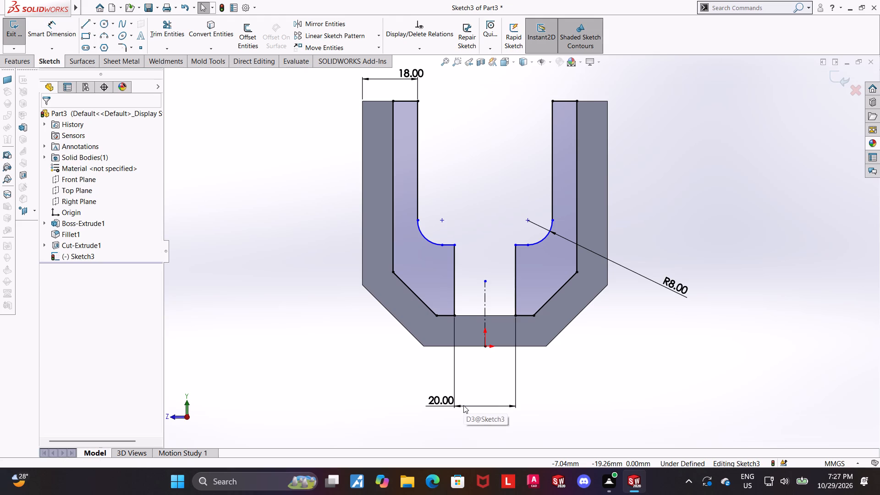
pyautogui.click(667, 357)
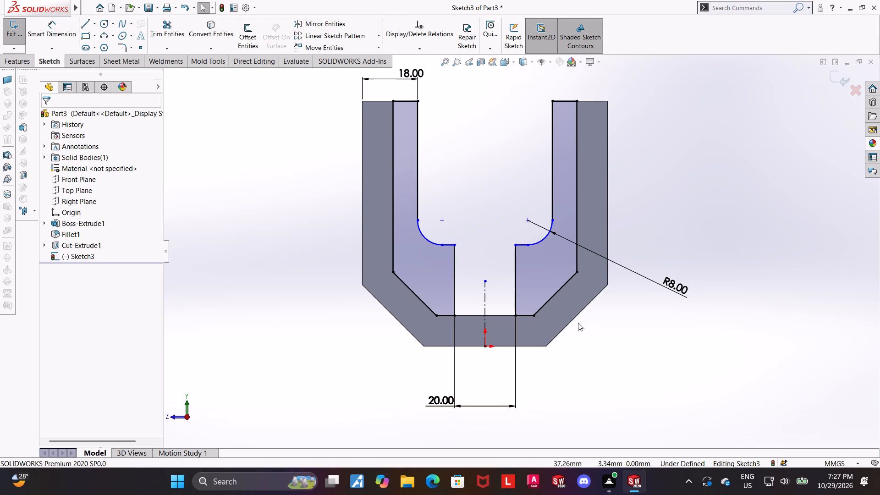
# Dimension the height from the channel's bottom edge to the left profile's short horizontal ledge line as 30 mm.
pyautogui.scroll(-1, 533, 231)
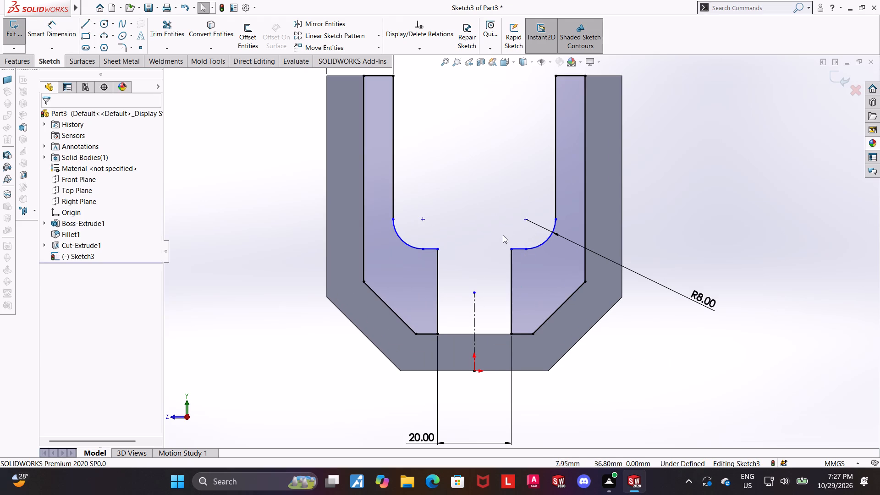
pyautogui.scroll(-1, 498, 235)
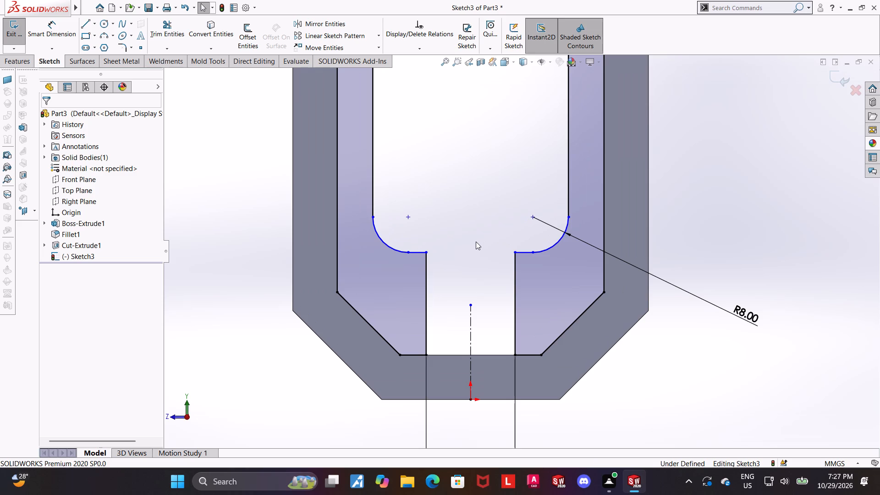
pyautogui.click(55, 32)
pyautogui.click(421, 251)
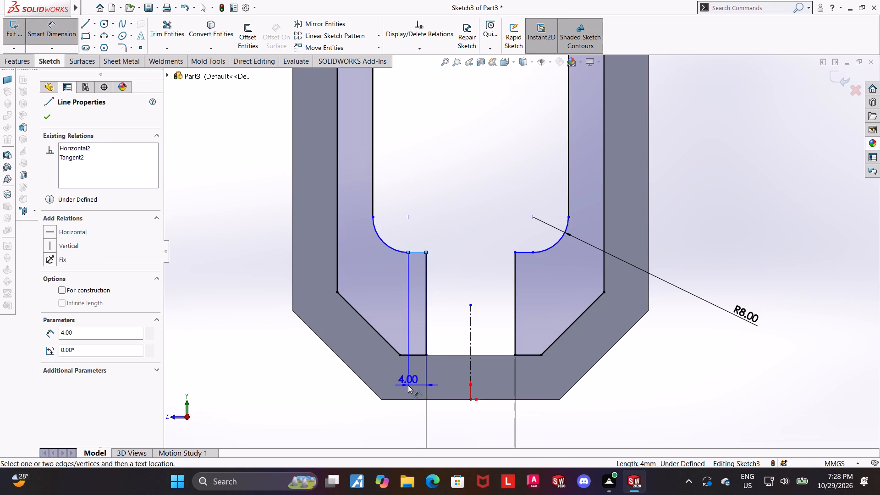
pyautogui.click(407, 399)
pyautogui.click(213, 373)
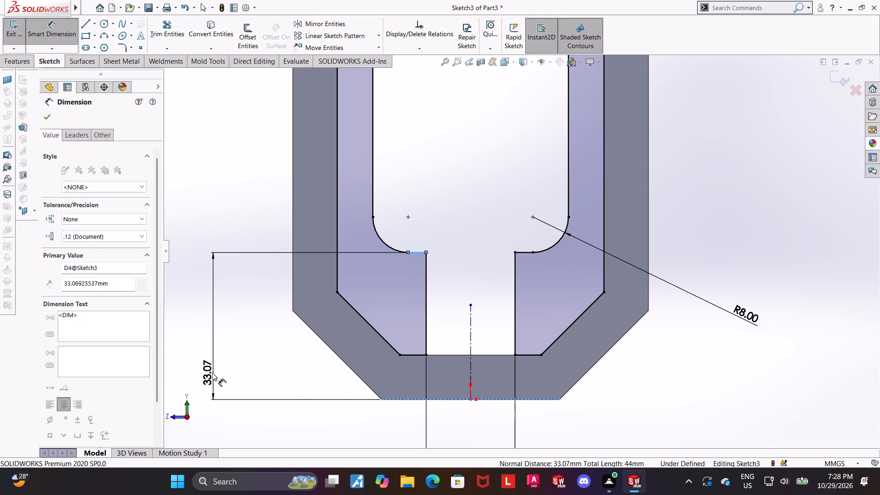
pyautogui.write('30')
pyautogui.press('Return')
pyautogui.press('Escape')
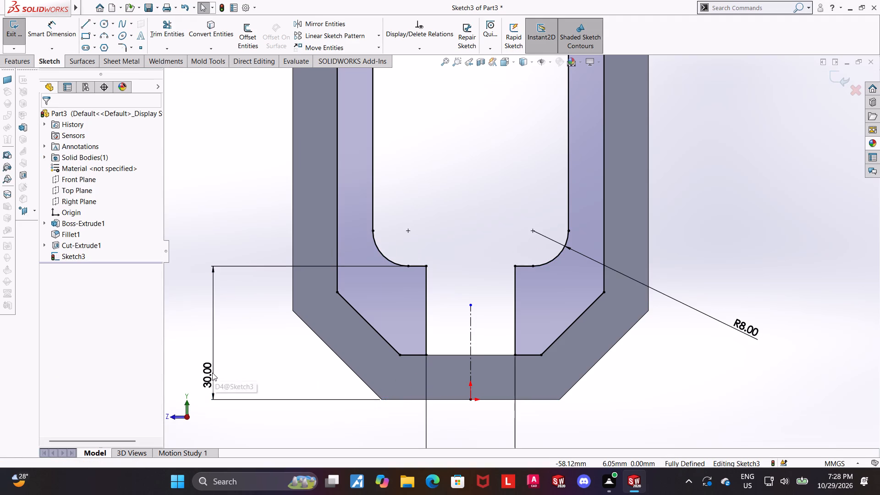
pyautogui.click(648, 391)
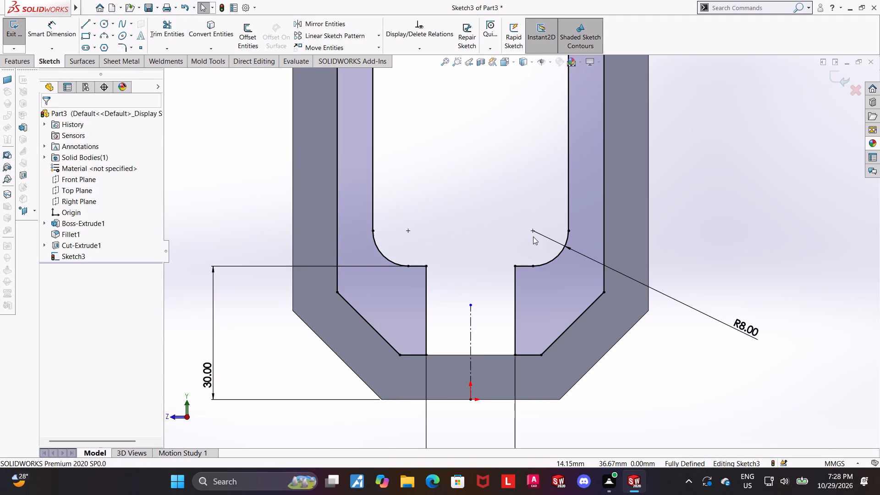
# Apply Tangent relations between each corner arc and its adjoining short horizontal ledge line, on the right and left profiles.
pyautogui.scroll(-1, 533, 236)
pyautogui.click(527, 273)
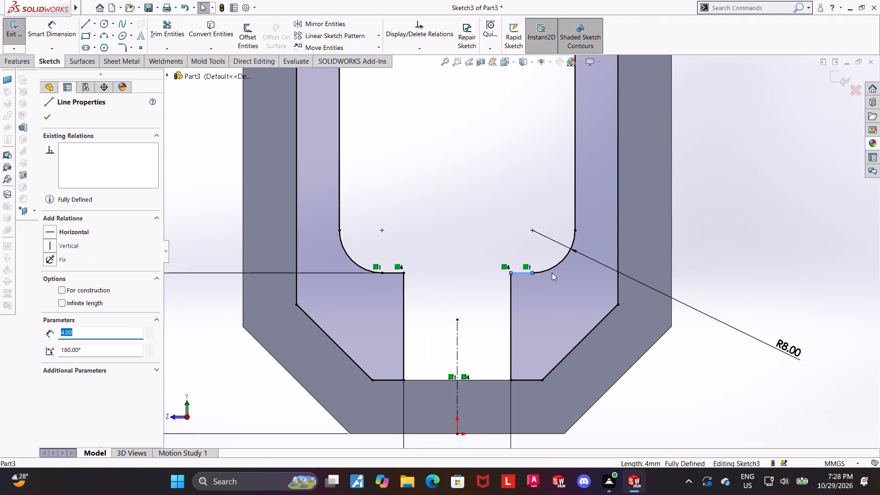
pyautogui.keyDown('ctrl'); pyautogui.click(552, 273); pyautogui.keyUp('ctrl')
pyautogui.keyDown('ctrl'); pyautogui.click(550, 270); pyautogui.keyUp('ctrl')
pyautogui.click(48, 280)
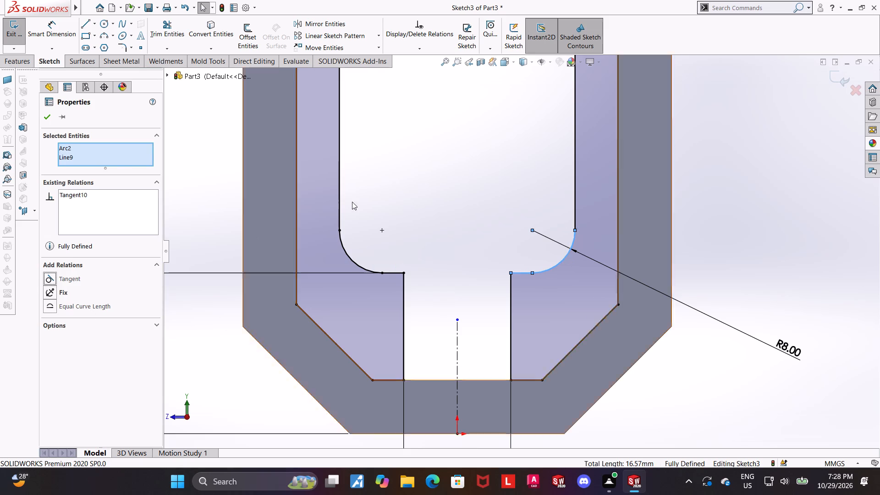
pyautogui.click(446, 158)
pyautogui.click(346, 252)
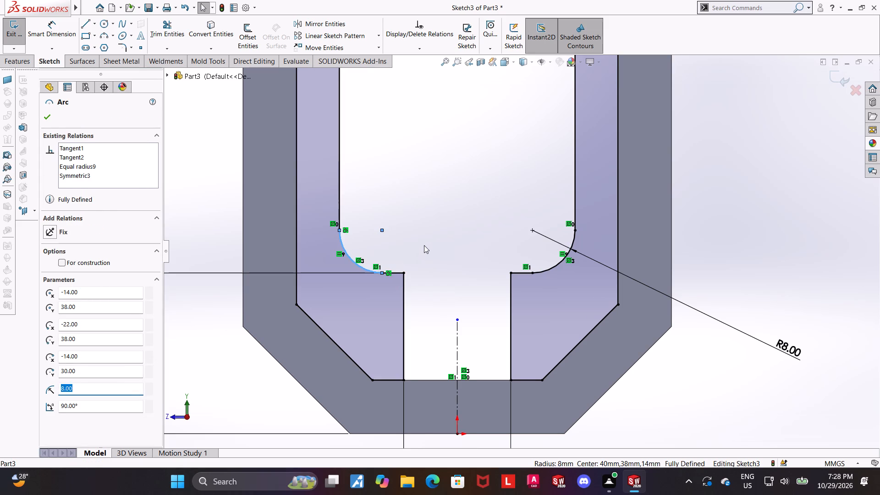
pyautogui.click(424, 245)
pyautogui.keyDown('ctrl'); pyautogui.click(394, 274); pyautogui.keyUp('ctrl')
pyautogui.keyDown('ctrl'); pyautogui.click(349, 261); pyautogui.keyUp('ctrl')
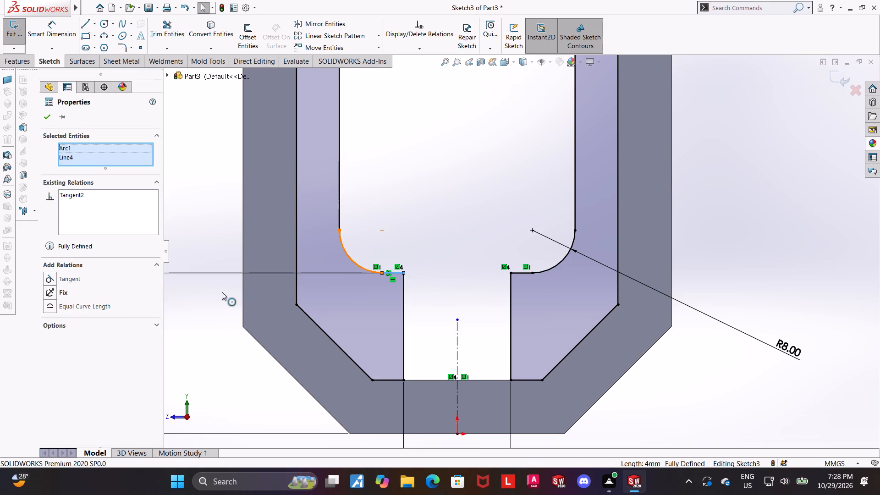
pyautogui.click(52, 281)
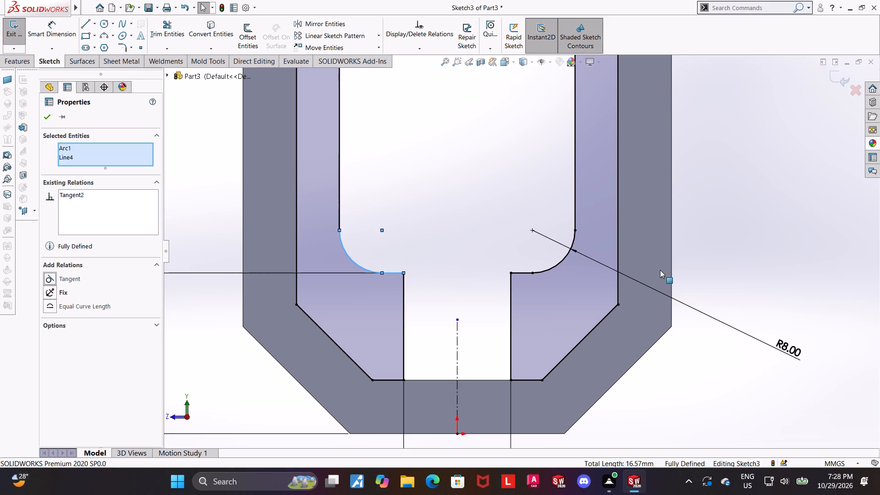
pyautogui.click(755, 249)
# Reposition the 30 mm height dimension's text higher along its dimension line.
pyautogui.scroll(2, 755, 249)
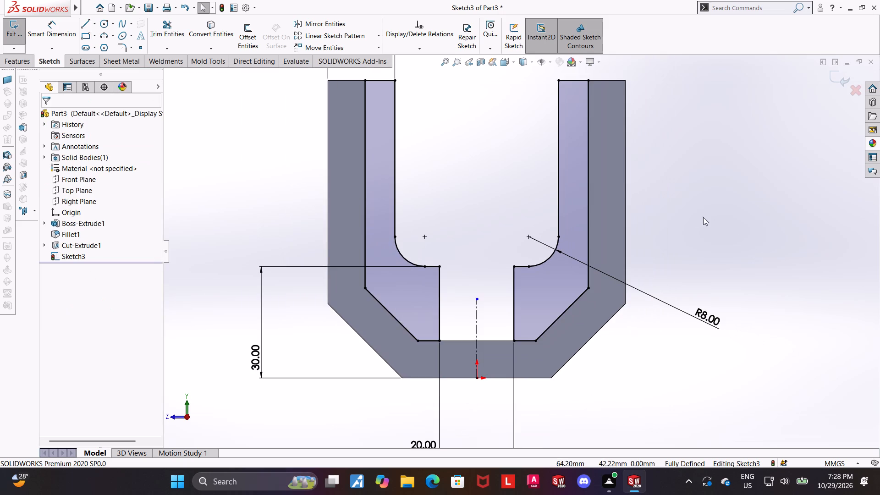
pyautogui.scroll(-1, 608, 211)
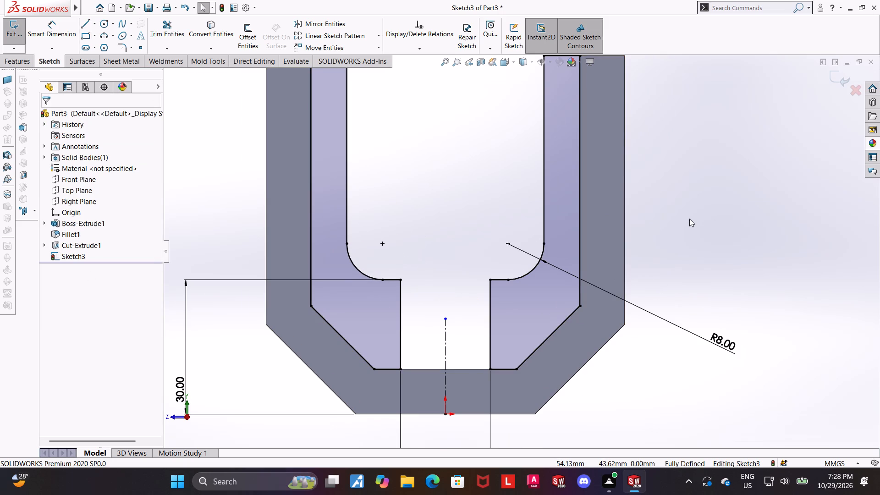
pyautogui.scroll(2, 689, 219)
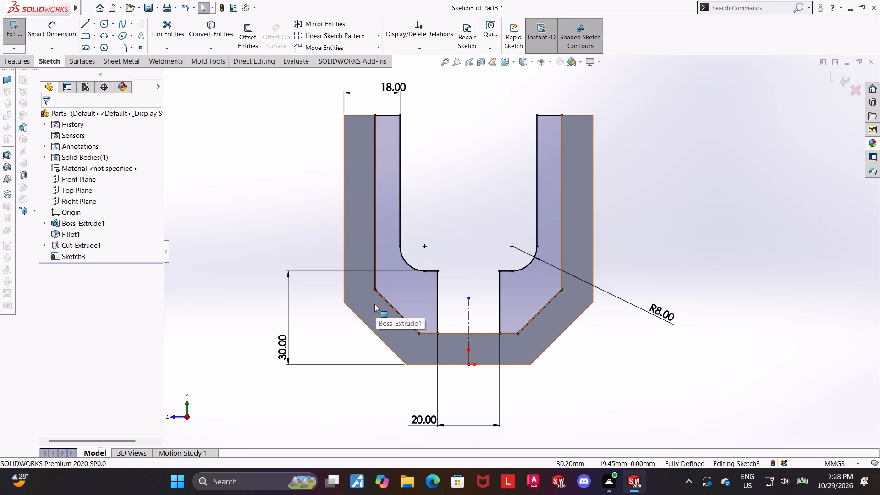
pyautogui.scroll(1, 374, 304)
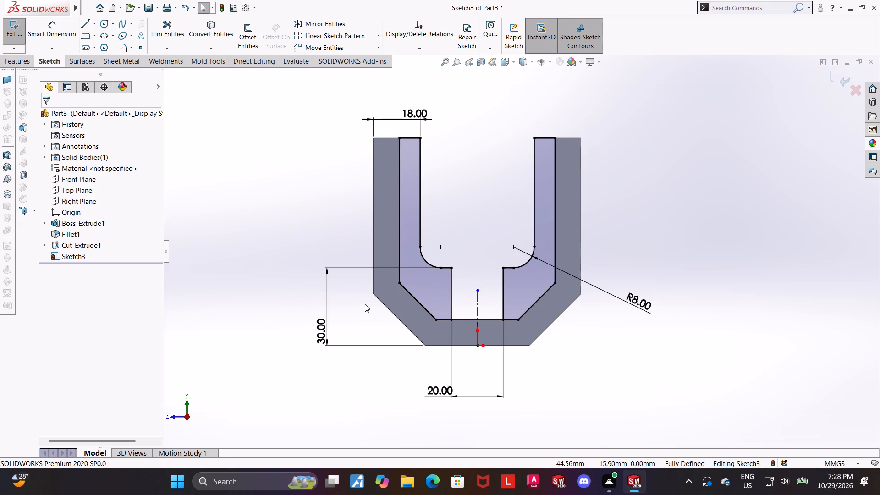
pyautogui.scroll(-1, 365, 304)
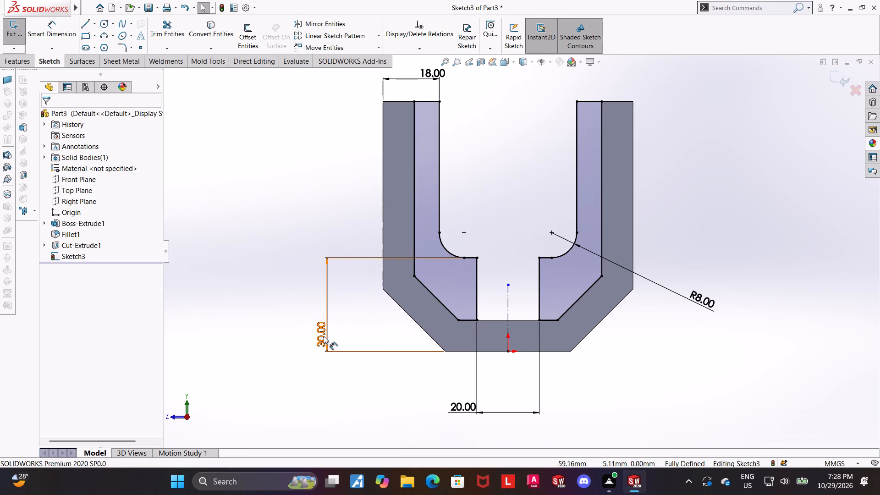
pyautogui.moveTo(324, 336); pyautogui.dragTo(323, 309)
pyautogui.click(630, 343)
# Exit the completed stepped inner profile sketch.
pyautogui.scroll(1, 629, 341)
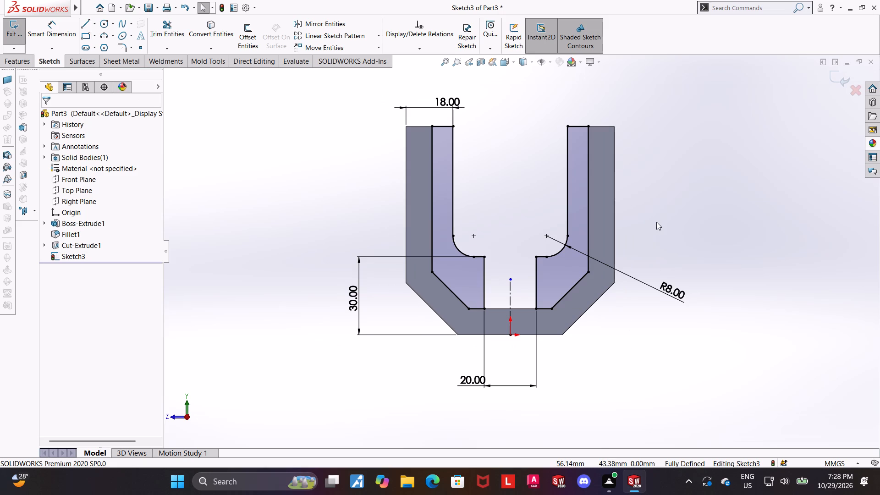
pyautogui.scroll(-1, 653, 222)
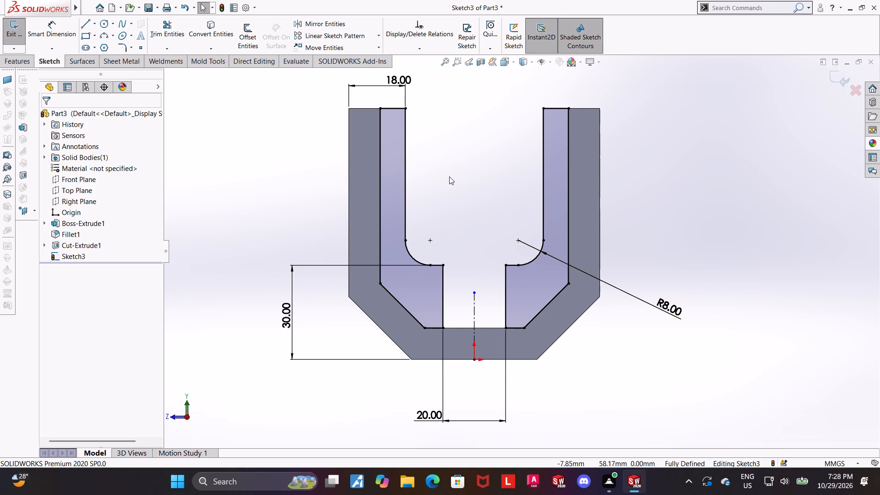
pyautogui.scroll(2, 486, 124)
pyautogui.scroll(-1, 611, 112)
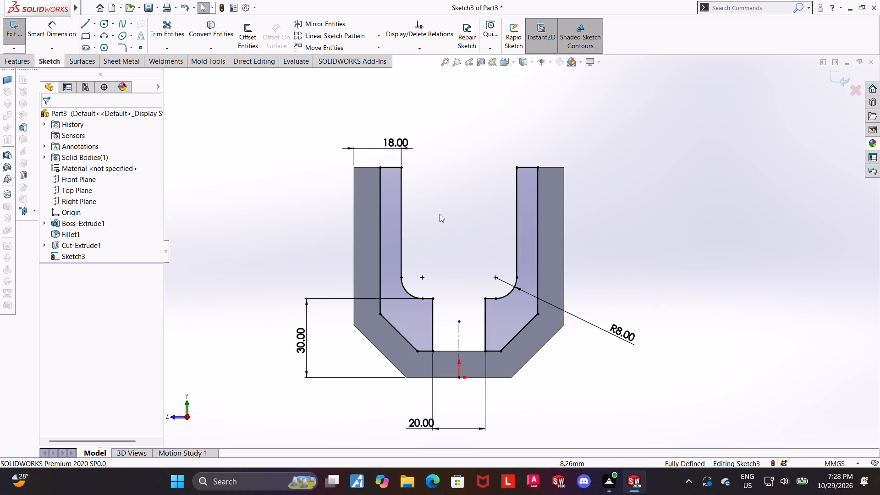
pyautogui.moveTo(444, 214); pyautogui.dragTo(434, 222, button='middle')
pyautogui.moveTo(656, 187); pyautogui.dragTo(644, 200, button='middle')
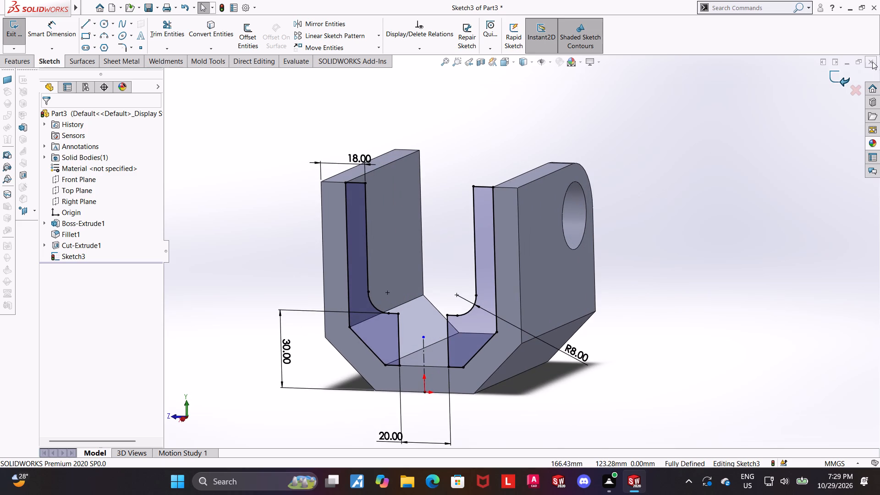
pyautogui.click(839, 75)
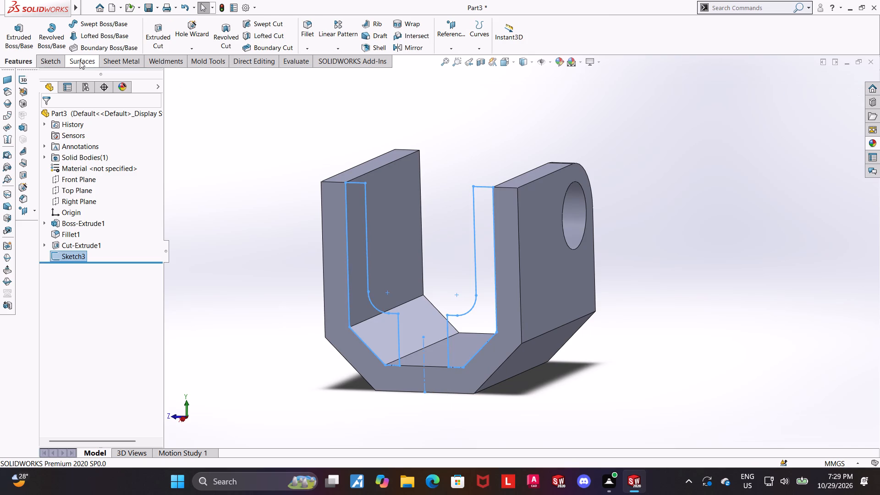
# Extrude the stepped inner profile sketch as a blind 10 mm boss in the reversed direction, into the channel, merged with the body.
pyautogui.click(17, 31)
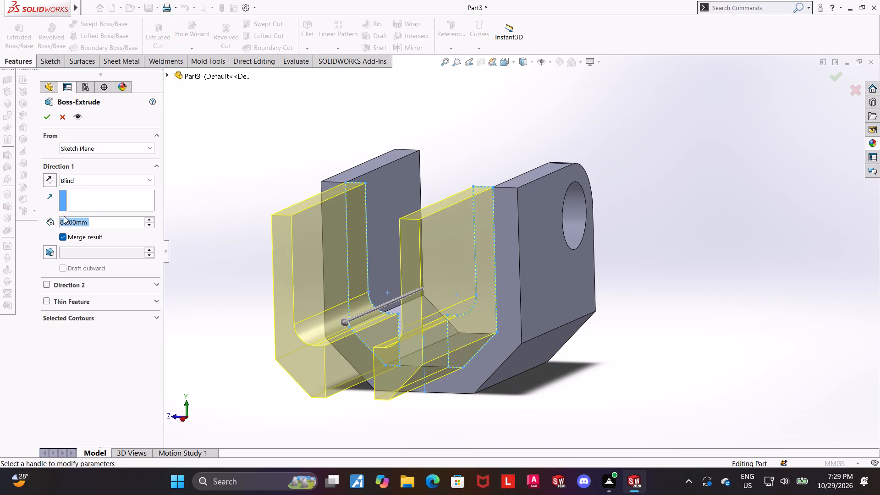
pyautogui.click(48, 179)
pyautogui.click(133, 216)
pyautogui.moveTo(132, 220); pyautogui.dragTo(0, 231)
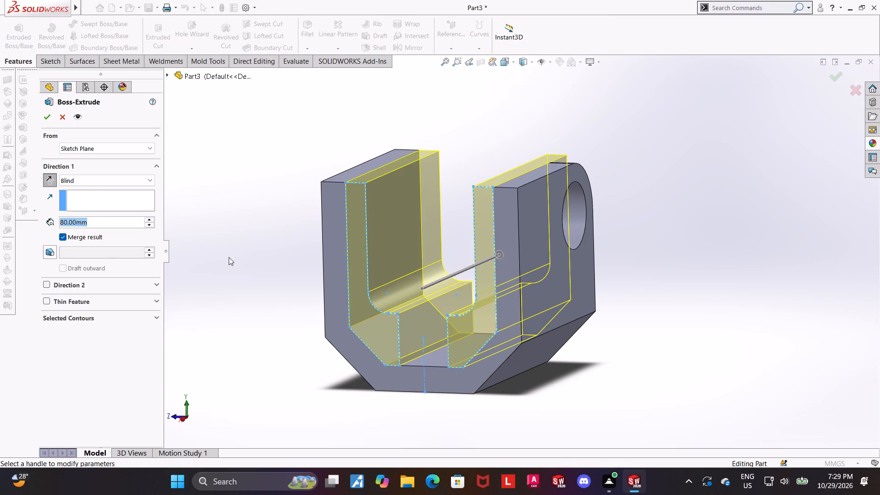
pyautogui.write('10')
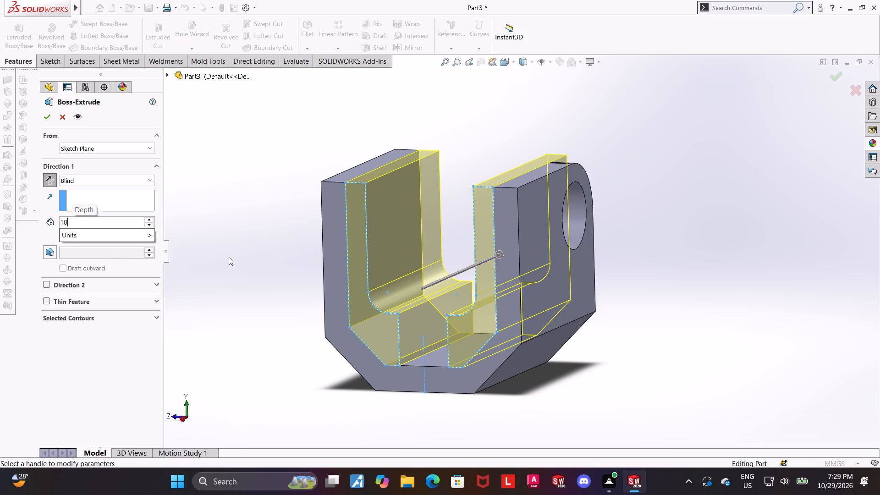
pyautogui.press('Return')
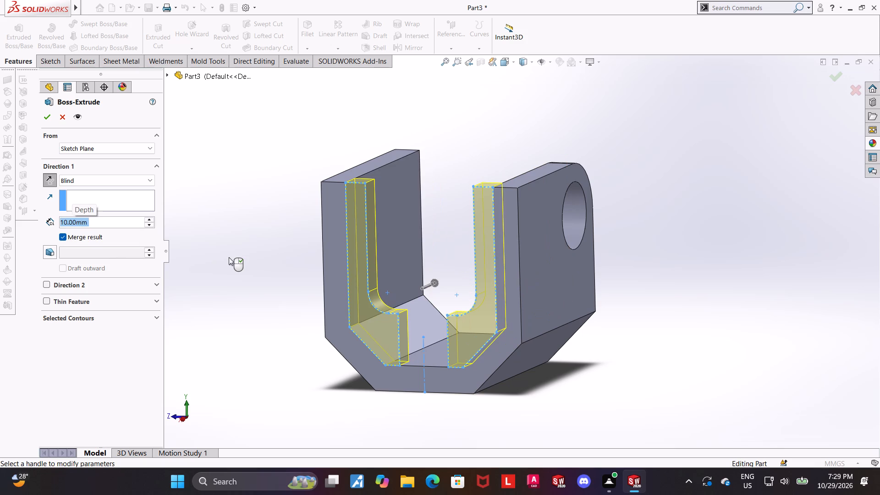
pyautogui.click(48, 118)
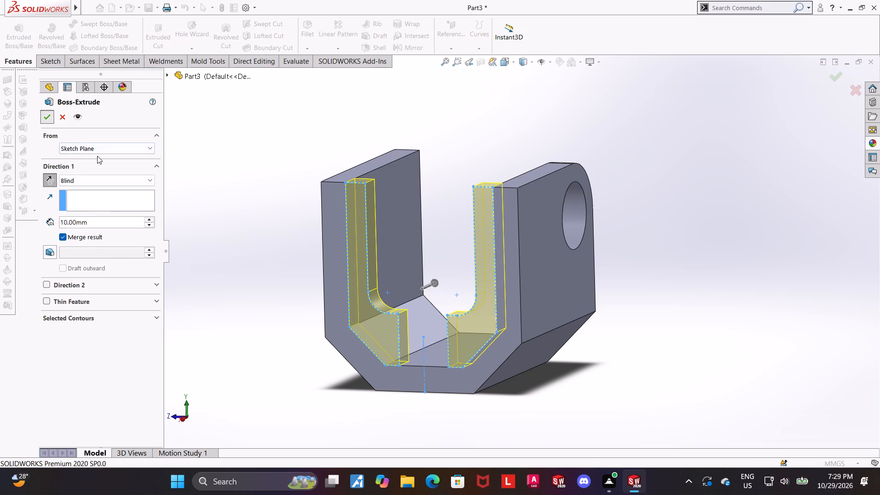
pyautogui.click(236, 258)
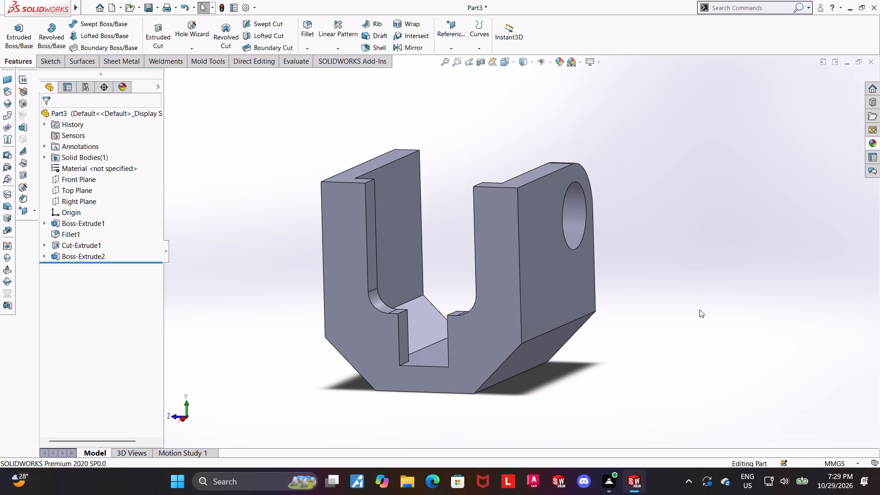
# On the channel's stepped end face, sketch a corner rectangle from the narrow slot's bottom corner down to the channel's bottom edge, spanning the slot's width.
pyautogui.moveTo(690, 311); pyautogui.dragTo(720, 253, button='middle')
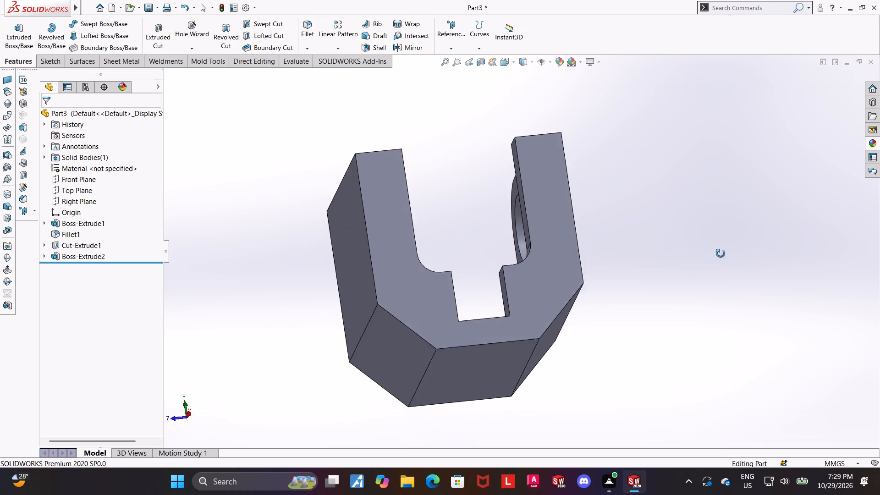
pyautogui.moveTo(720, 253); pyautogui.dragTo(720, 274, button='middle')
pyautogui.click(508, 345)
pyautogui.click(544, 322)
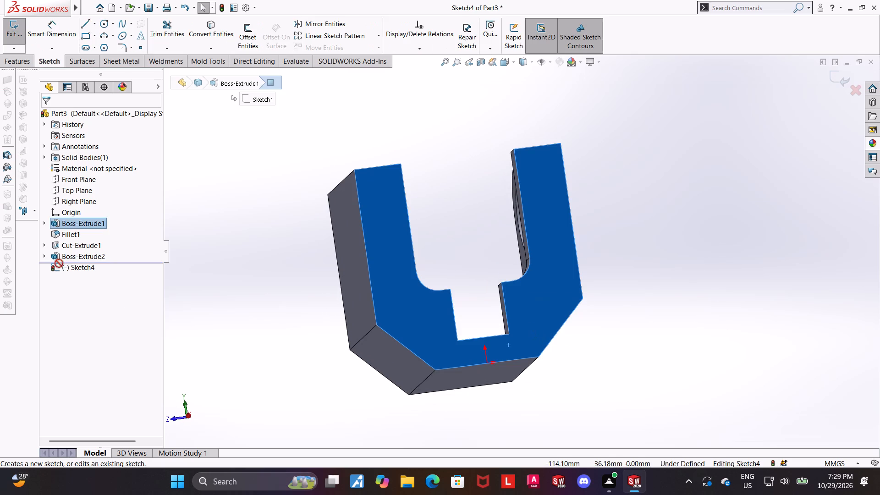
pyautogui.click(73, 270)
pyautogui.click(93, 259)
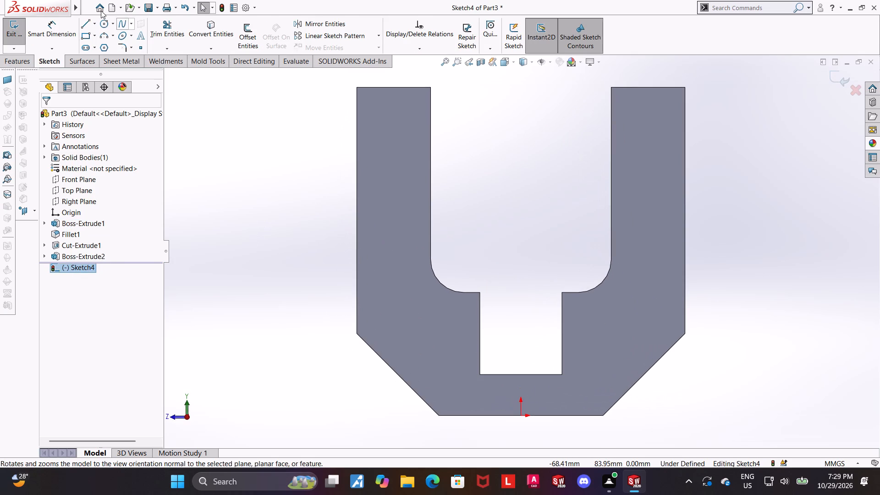
pyautogui.click(84, 36)
pyautogui.click(481, 374)
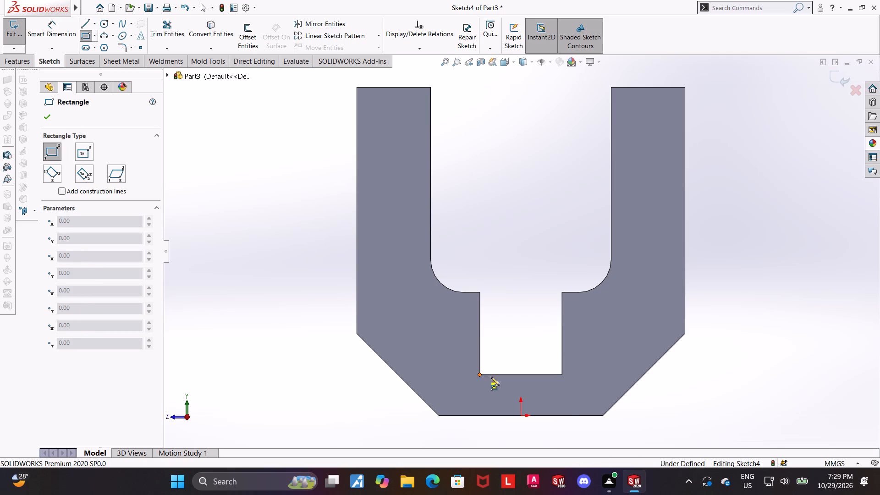
pyautogui.click(561, 414)
pyautogui.press('Escape')
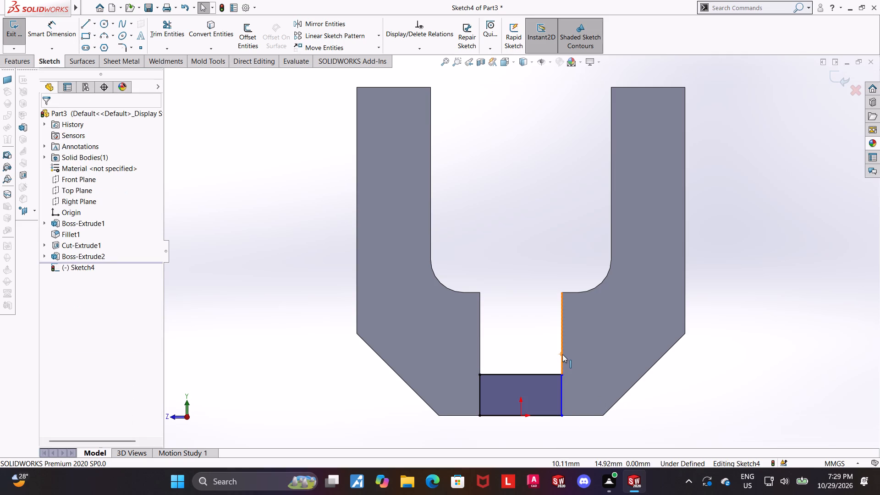
# Make the rectangle's free vertical side collinear with the adjacent vertical edge of the narrow slot.
pyautogui.click(562, 354)
pyautogui.keyDown('ctrl'); pyautogui.click(561, 385); pyautogui.keyUp('ctrl')
pyautogui.click(52, 279)
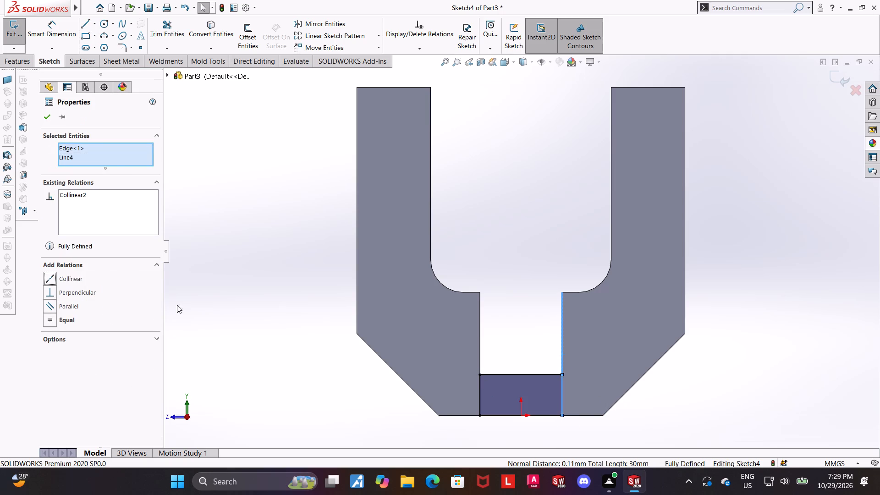
pyautogui.click(193, 309)
pyautogui.scroll(2, 193, 309)
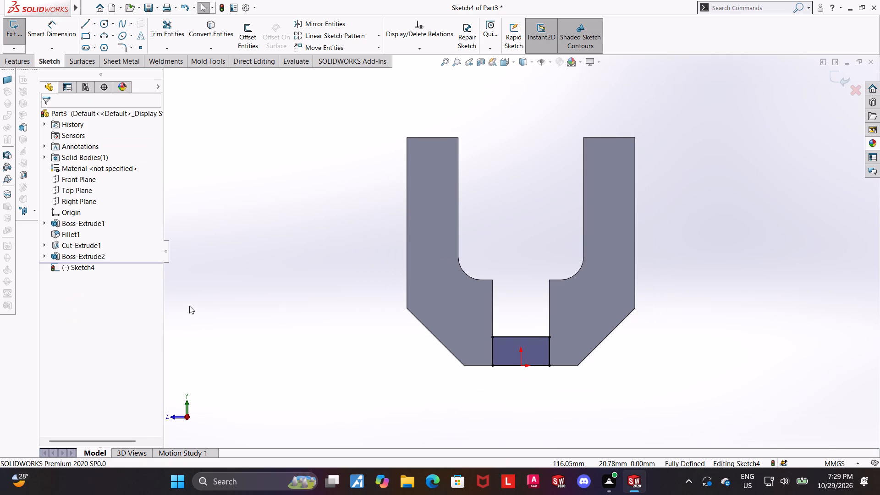
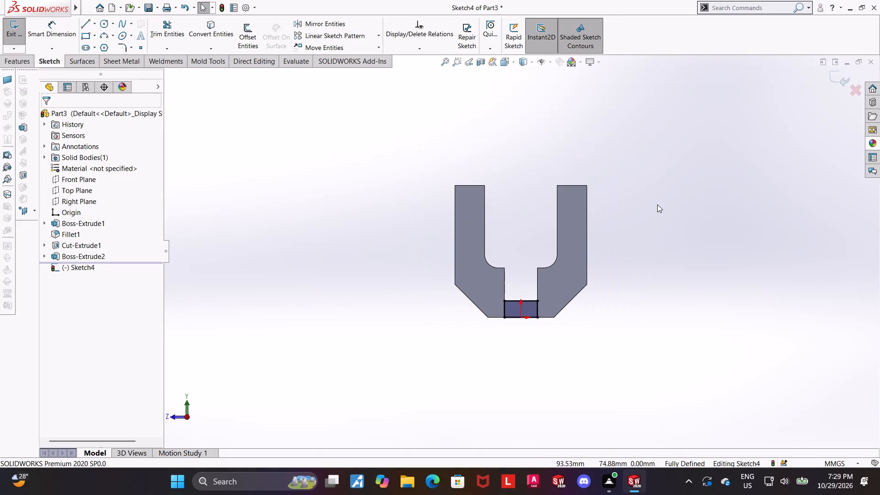
# Exit the rectangle sketch and extrude-cut it blind 25 mm into the channel's bottom to form a notch.
pyautogui.scroll(-2, 657, 204)
pyautogui.moveTo(647, 214); pyautogui.dragTo(625, 247, button='middle')
pyautogui.click(842, 71)
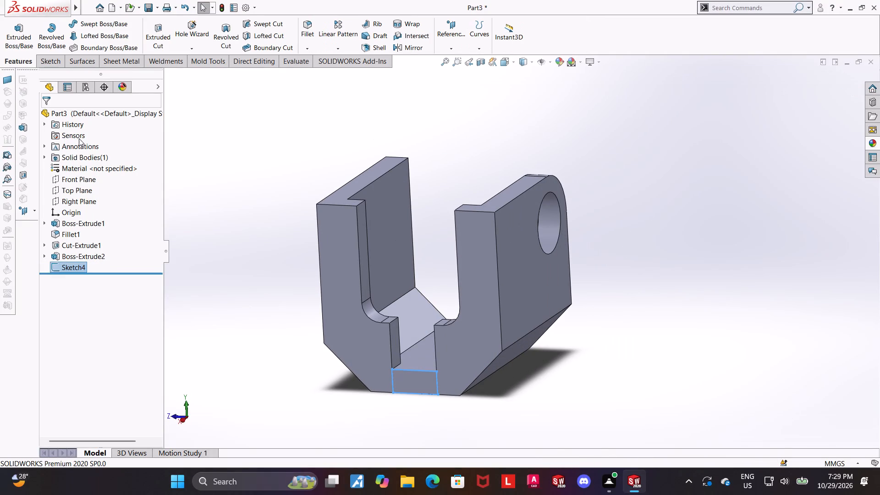
pyautogui.click(163, 31)
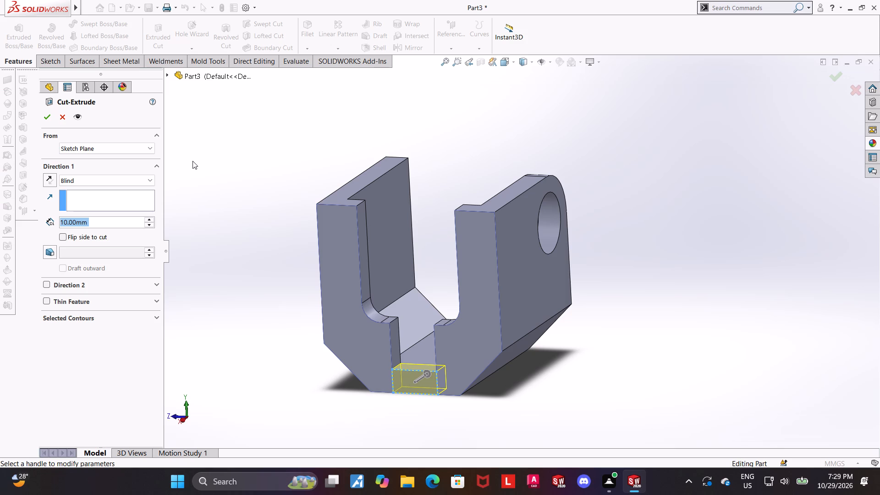
pyautogui.write('25')
pyautogui.press('Return')
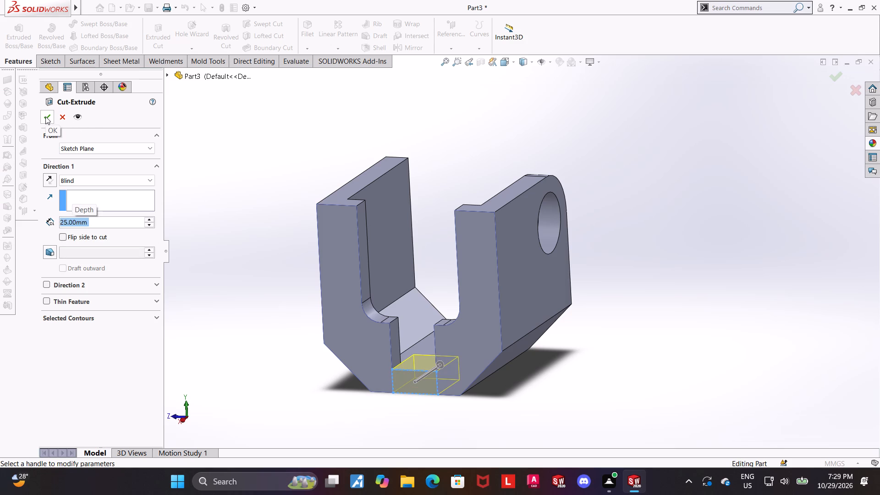
pyautogui.click(45, 116)
pyautogui.click(687, 265)
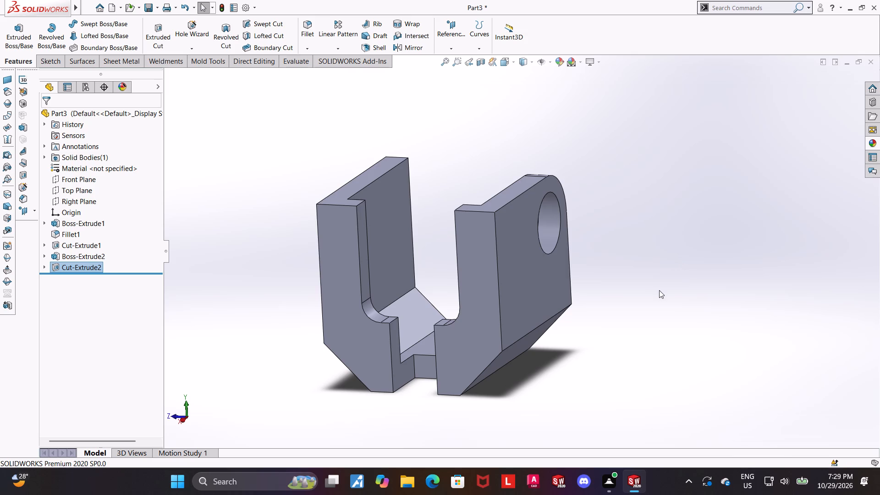
# Measure the distance between the bottom notch's inner end face and the channel's stepped end face.
pyautogui.scroll(2, 653, 282)
pyautogui.moveTo(554, 266); pyautogui.dragTo(552, 361, button='middle')
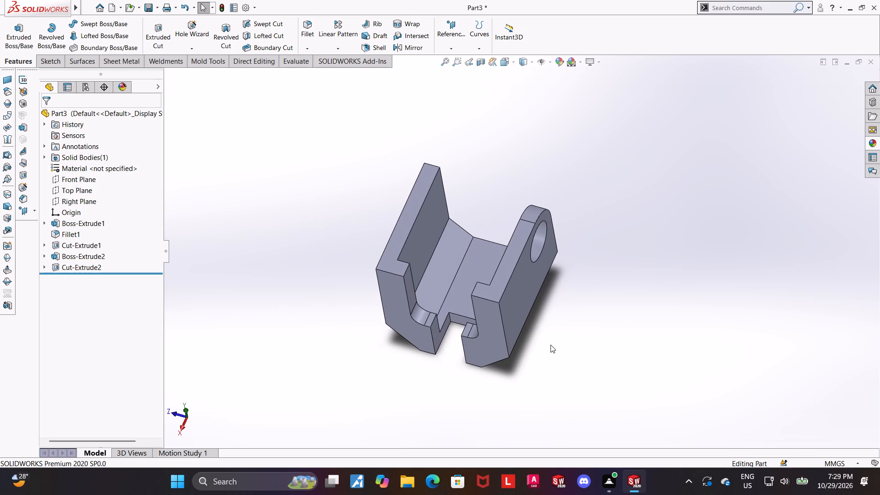
pyautogui.click(501, 68)
pyautogui.click(503, 66)
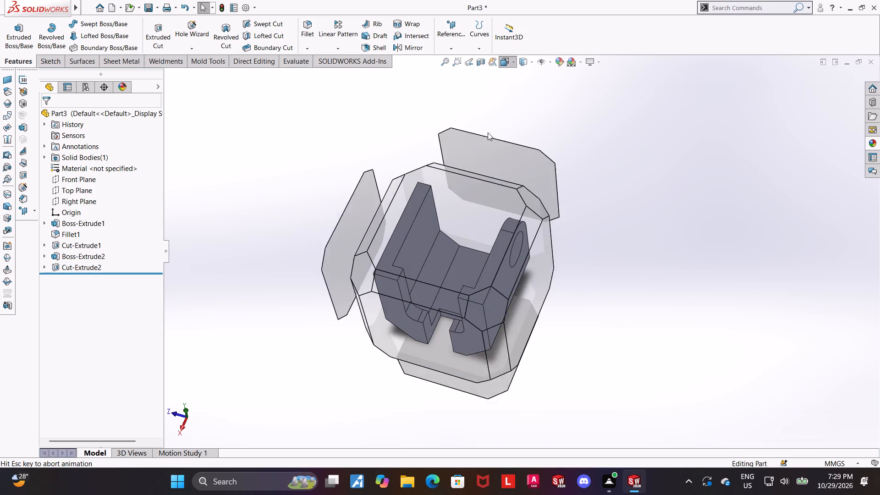
pyautogui.click(406, 240)
pyautogui.scroll(1, 723, 299)
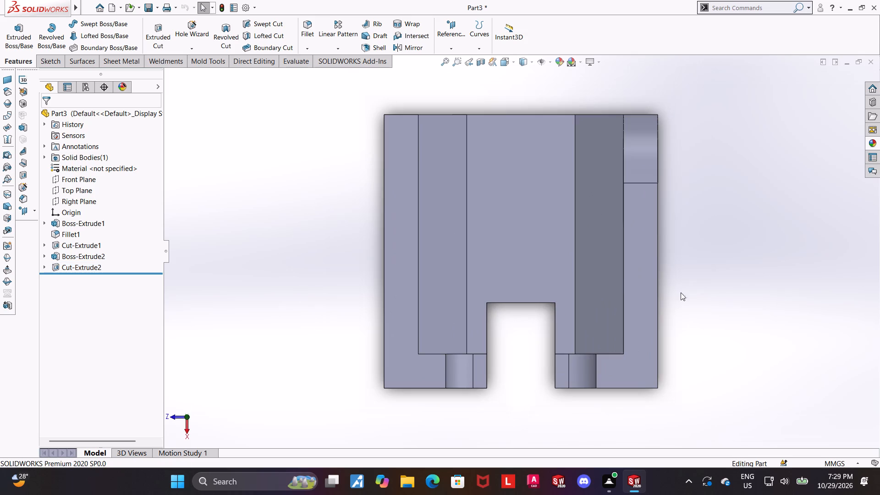
pyautogui.scroll(2, 544, 326)
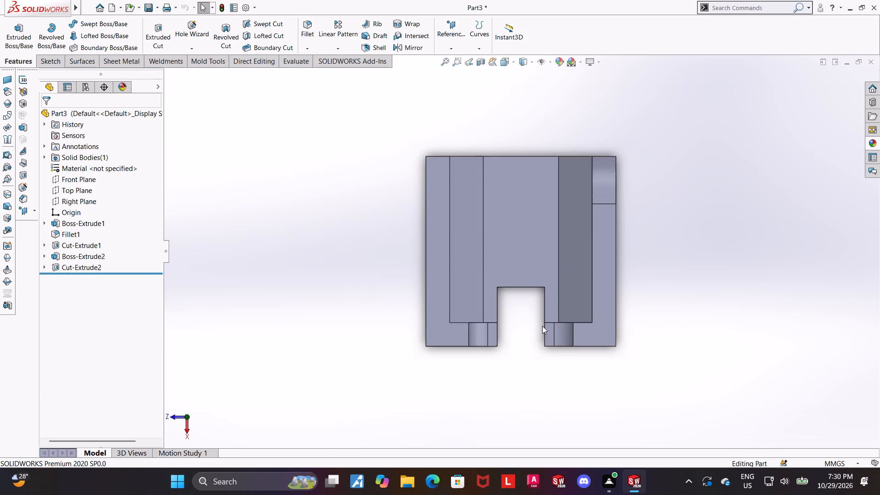
pyautogui.moveTo(542, 355); pyautogui.dragTo(544, 279, button='middle')
pyautogui.click(310, 57)
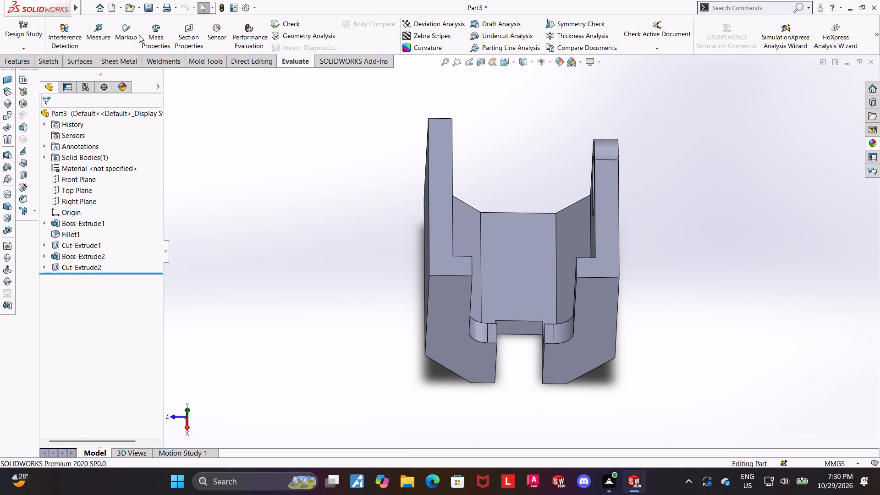
pyautogui.click(105, 23)
pyautogui.click(447, 352)
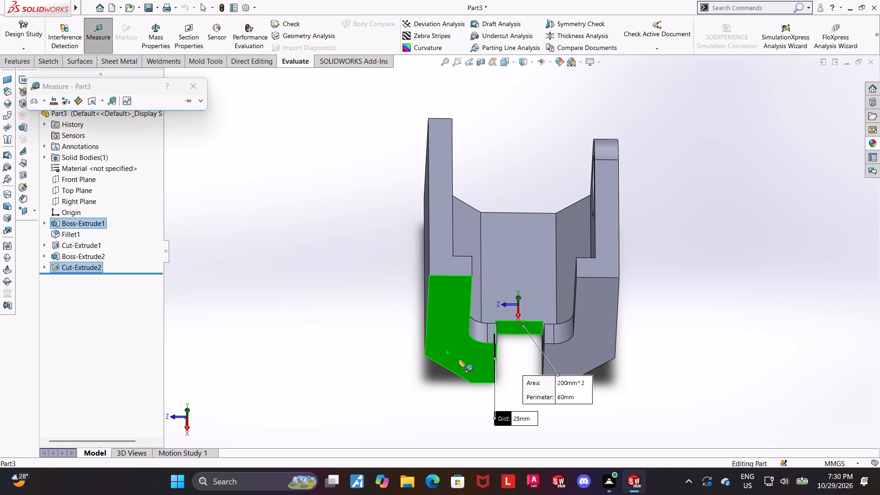
pyautogui.press('Escape')
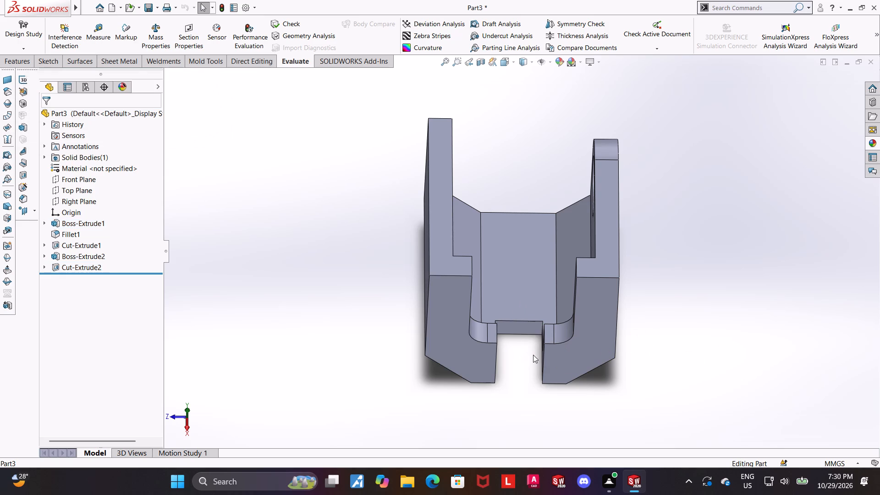
# Examine the notched channel in the isometric view, around its holed wall and from the top view.
pyautogui.hotkey('ctrl', '7')
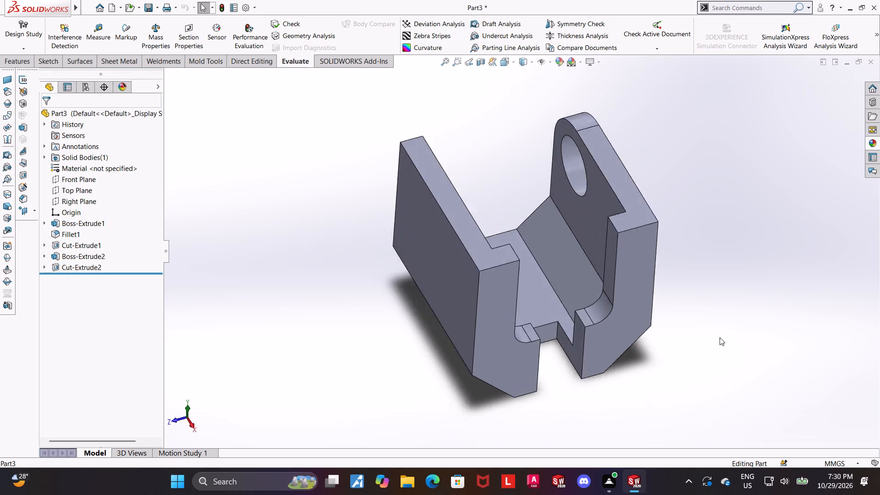
pyautogui.moveTo(687, 315); pyautogui.dragTo(507, 415, button='middle')
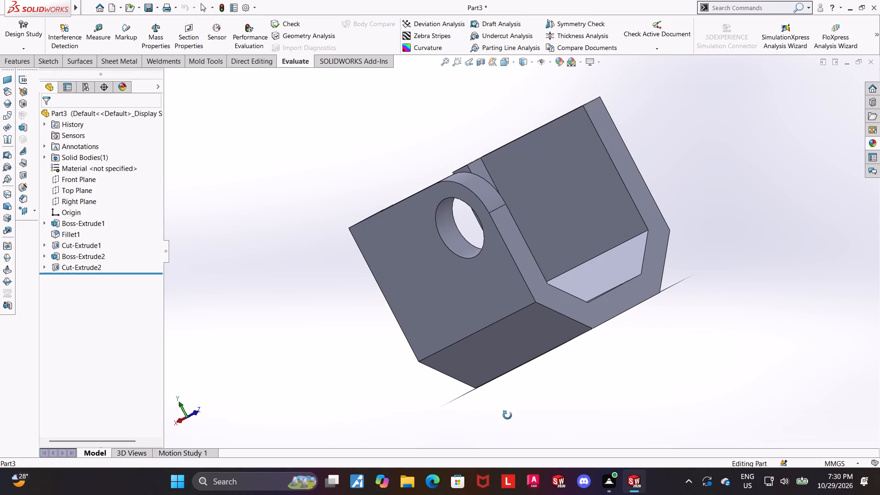
pyautogui.moveTo(507, 415); pyautogui.dragTo(514, 408, button='middle')
pyautogui.moveTo(554, 341); pyautogui.dragTo(575, 364, button='middle')
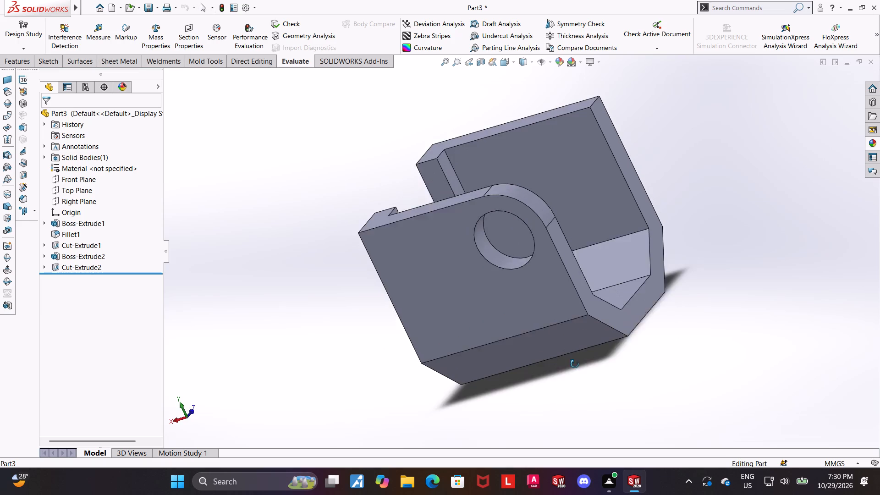
pyautogui.moveTo(575, 364); pyautogui.dragTo(566, 367, button='middle')
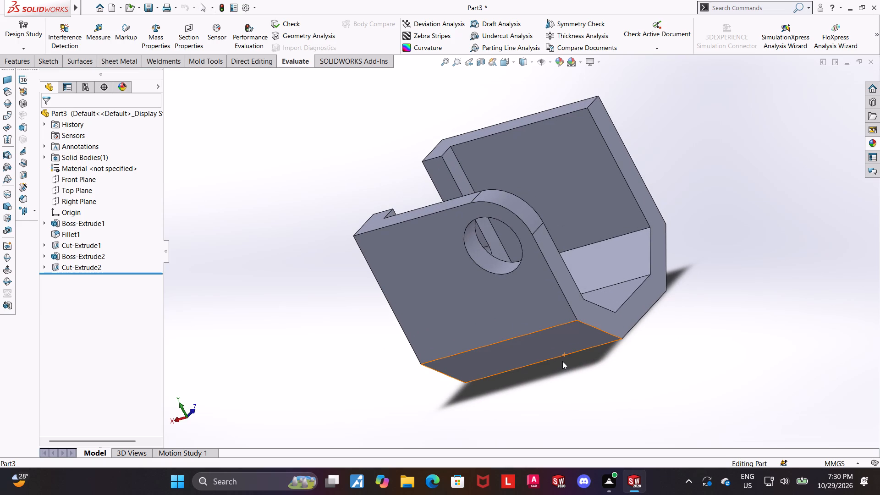
pyautogui.moveTo(561, 358); pyautogui.dragTo(595, 362, button='middle')
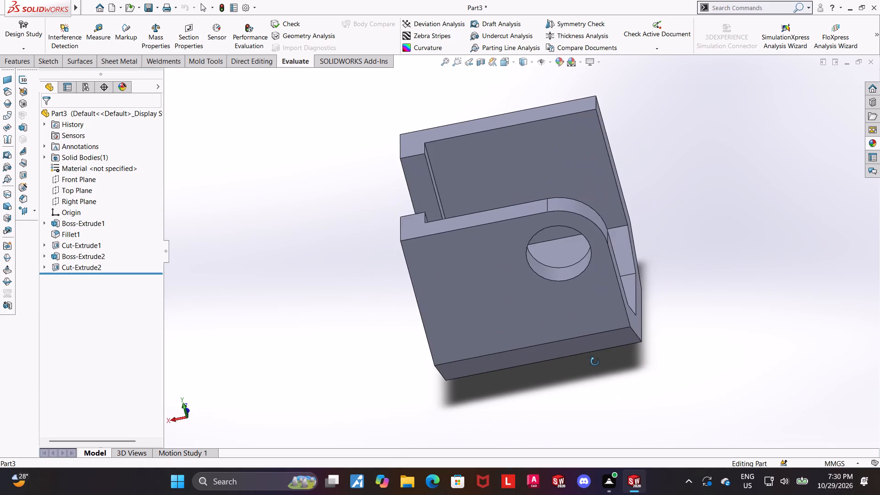
pyautogui.moveTo(595, 362); pyautogui.dragTo(626, 366, button='middle')
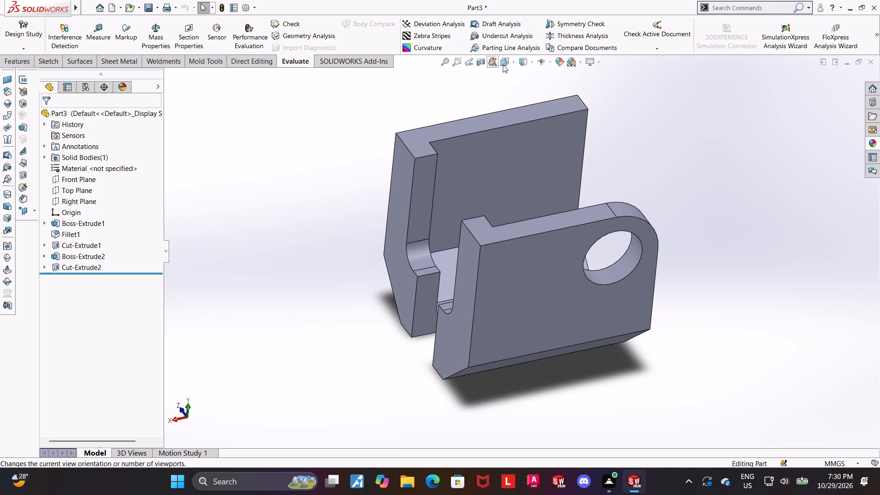
pyautogui.click(503, 65)
pyautogui.click(461, 215)
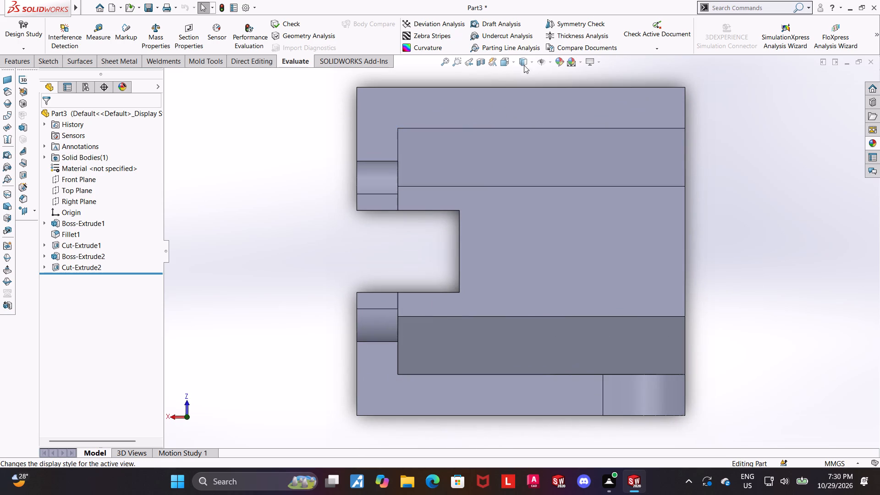
# Display the part with hidden lines visible and examine its notch, hole and stepped profile from the top, back and isometric views.
pyautogui.click(527, 59)
pyautogui.click(526, 111)
pyautogui.scroll(3, 671, 173)
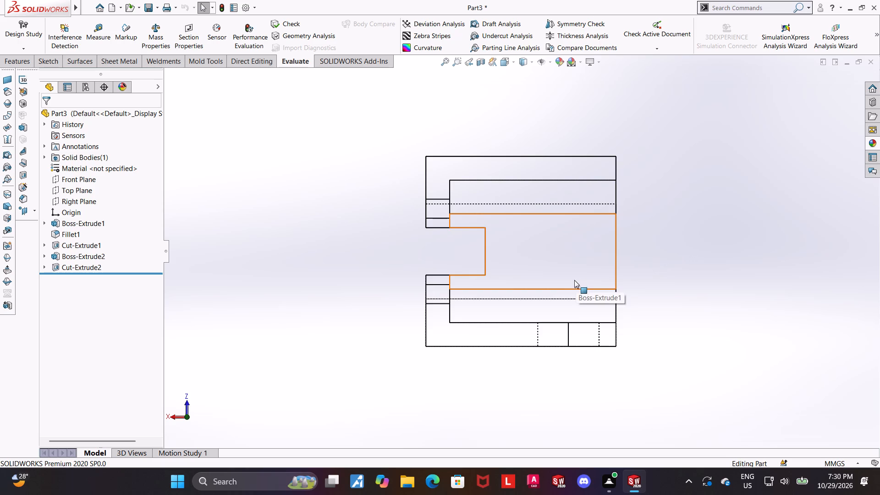
pyautogui.moveTo(578, 282); pyautogui.dragTo(581, 217, button='middle')
pyautogui.scroll(1, 577, 235)
pyautogui.moveTo(580, 228); pyautogui.dragTo(582, 191, button='middle')
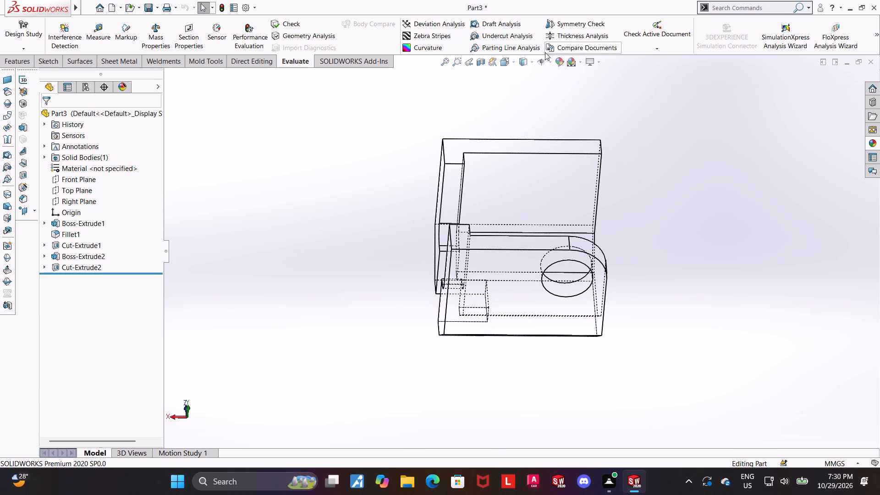
pyautogui.click(508, 66)
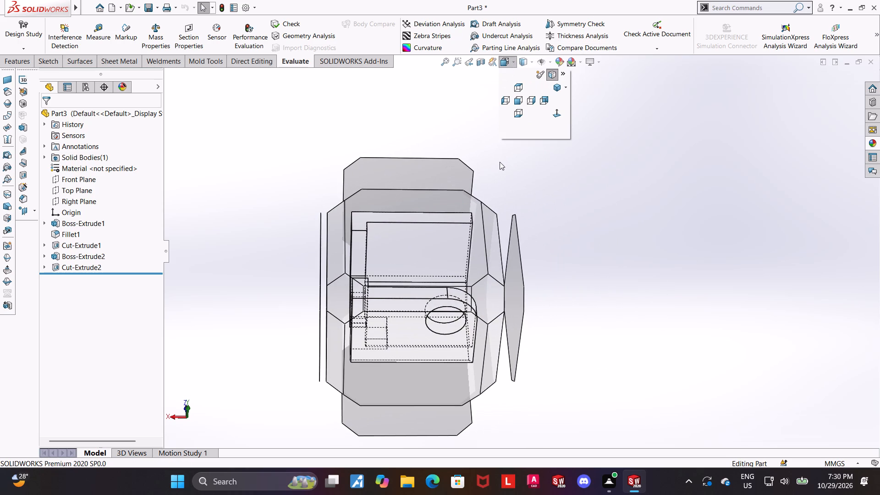
pyautogui.click(445, 346)
pyautogui.scroll(3, 755, 278)
pyautogui.moveTo(684, 205); pyautogui.dragTo(691, 236, button='middle')
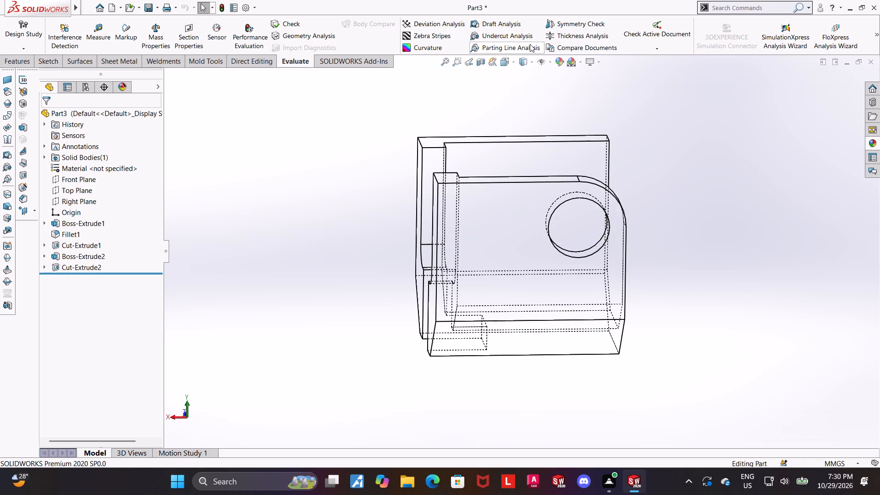
pyautogui.click(511, 59)
pyautogui.click(426, 286)
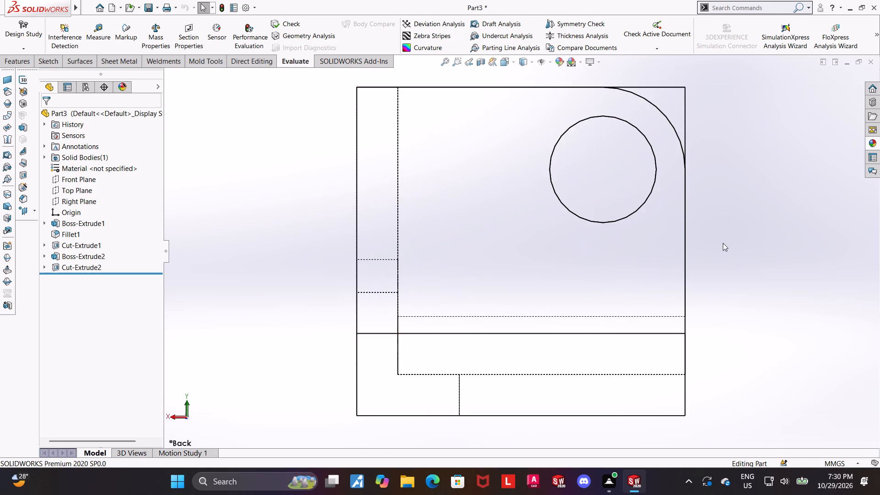
pyautogui.scroll(2, 721, 242)
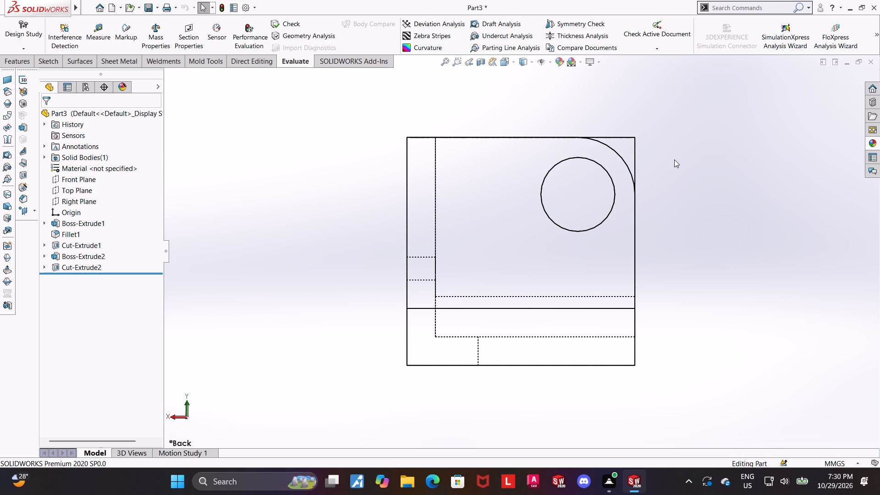
pyautogui.scroll(1, 665, 157)
pyautogui.moveTo(551, 159); pyautogui.dragTo(591, 185, button='middle')
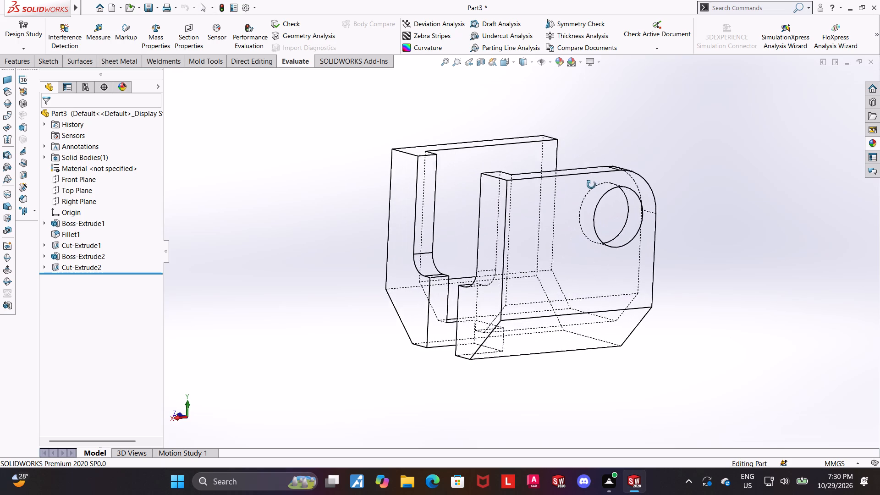
pyautogui.moveTo(591, 185); pyautogui.dragTo(594, 200, button='middle')
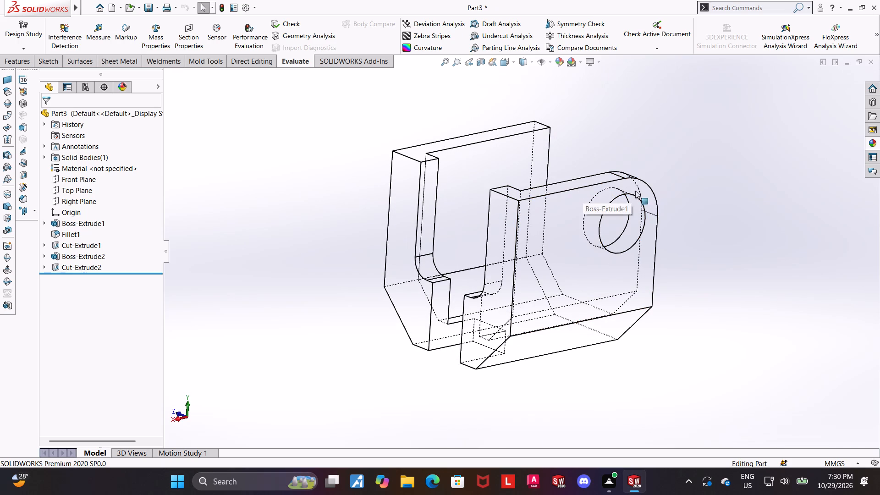
pyautogui.hotkey('ctrl', '7')
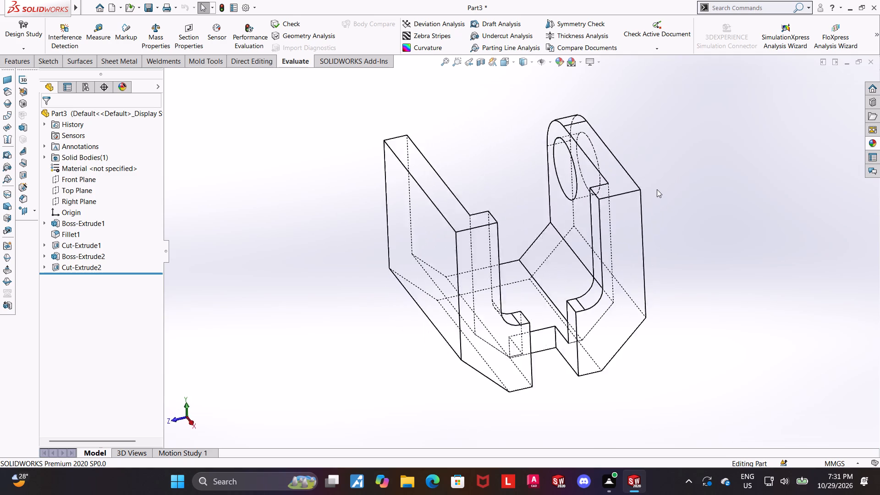
# Return the part to Shaded With Edges display and examine its holed wall and inner faces.
pyautogui.click(528, 66)
pyautogui.click(527, 72)
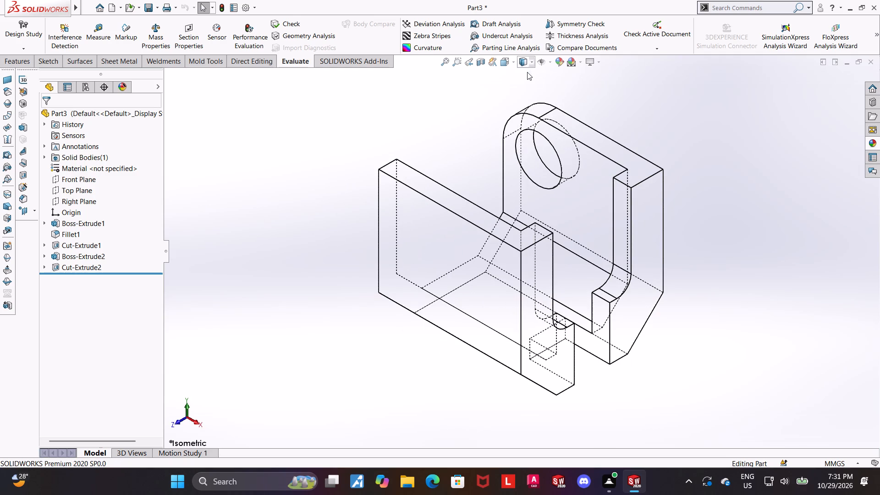
pyautogui.moveTo(715, 182); pyautogui.dragTo(612, 309, button='middle')
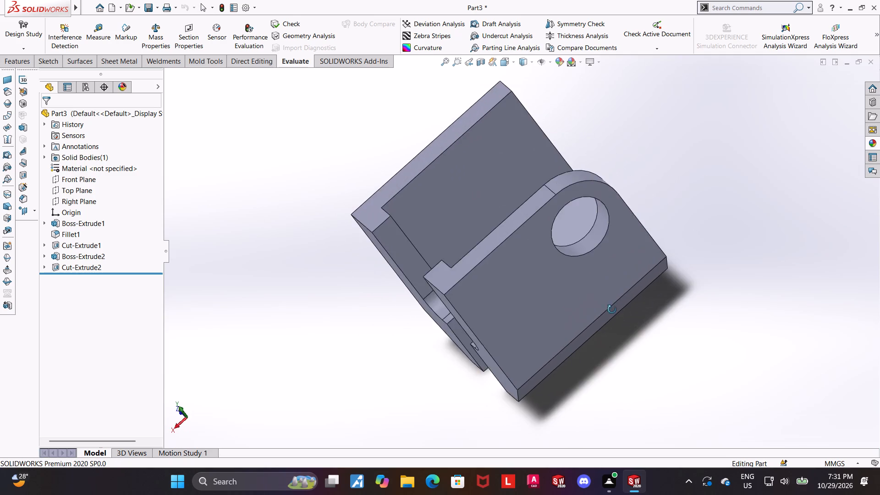
pyautogui.moveTo(612, 309); pyautogui.dragTo(589, 313, button='middle')
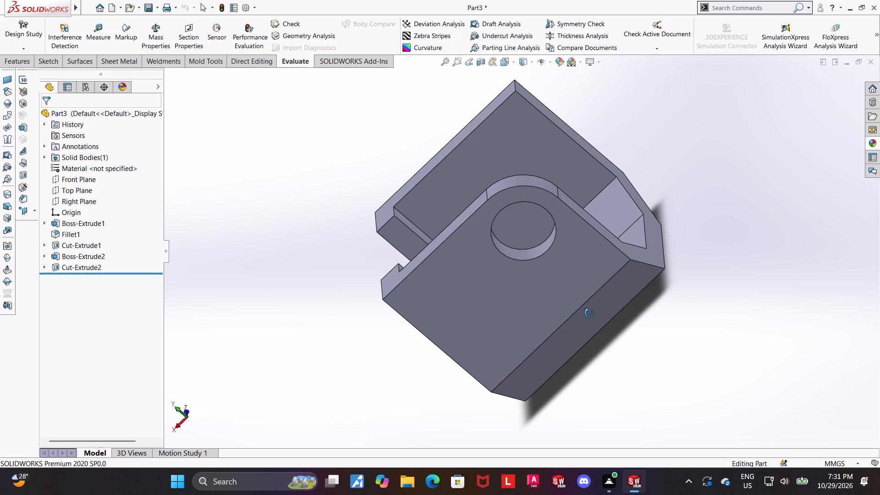
pyautogui.moveTo(589, 313); pyautogui.dragTo(599, 314, button='middle')
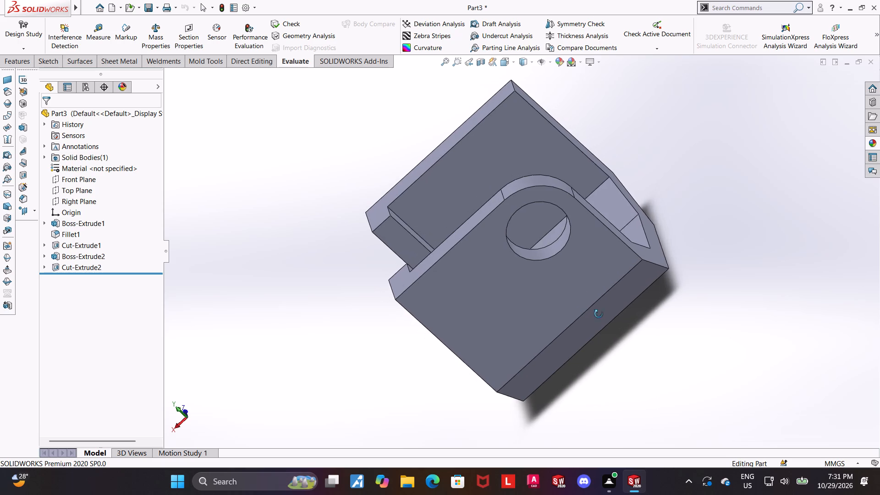
pyautogui.moveTo(599, 314); pyautogui.dragTo(587, 305, button='middle')
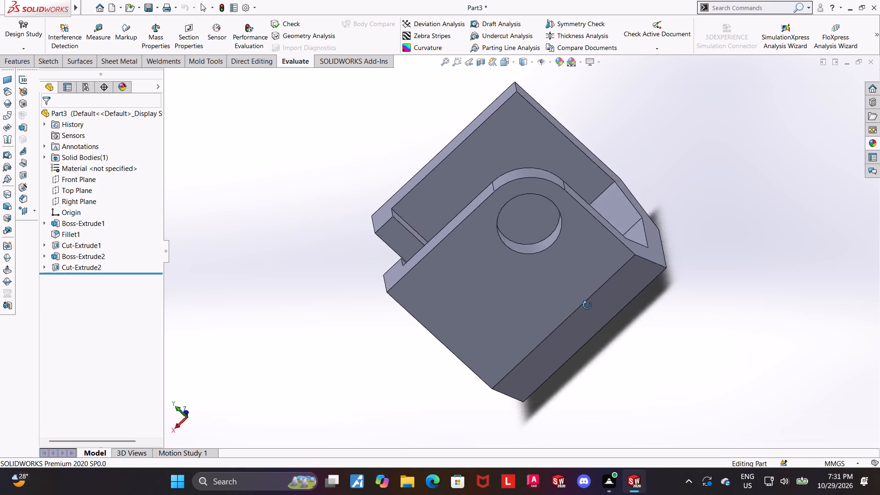
pyautogui.moveTo(587, 305); pyautogui.dragTo(616, 353, button='middle')
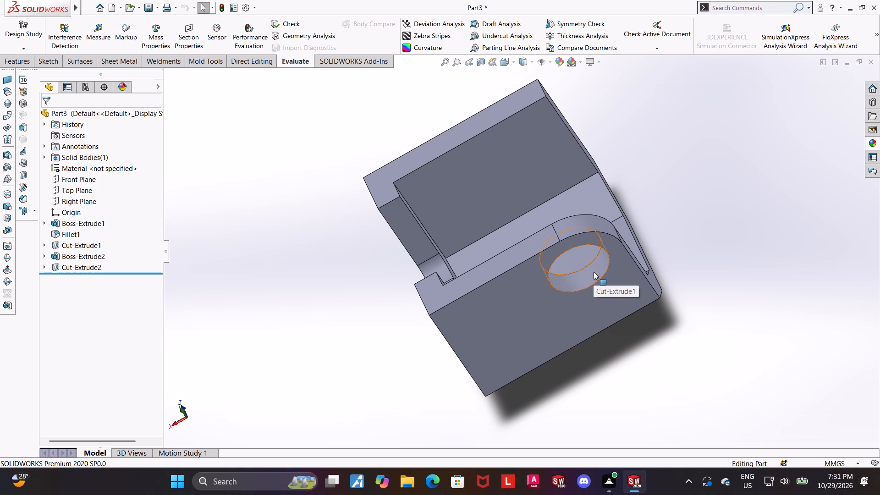
pyautogui.click(562, 154)
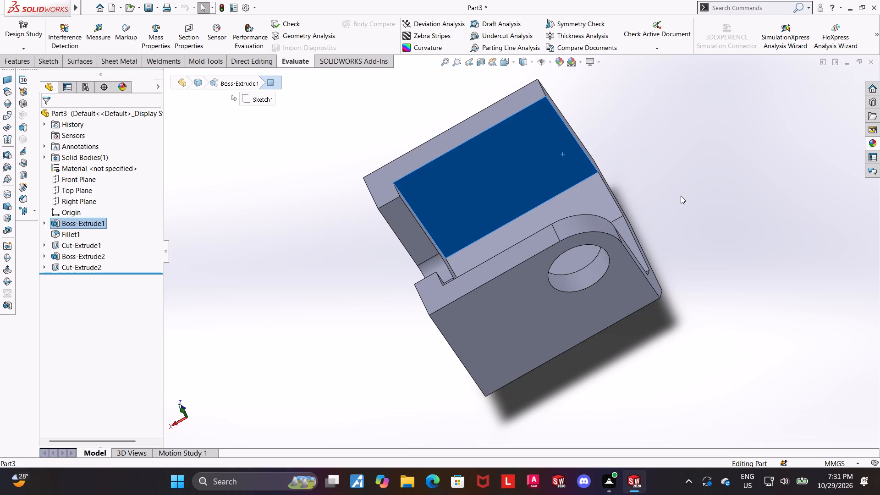
pyautogui.click(682, 196)
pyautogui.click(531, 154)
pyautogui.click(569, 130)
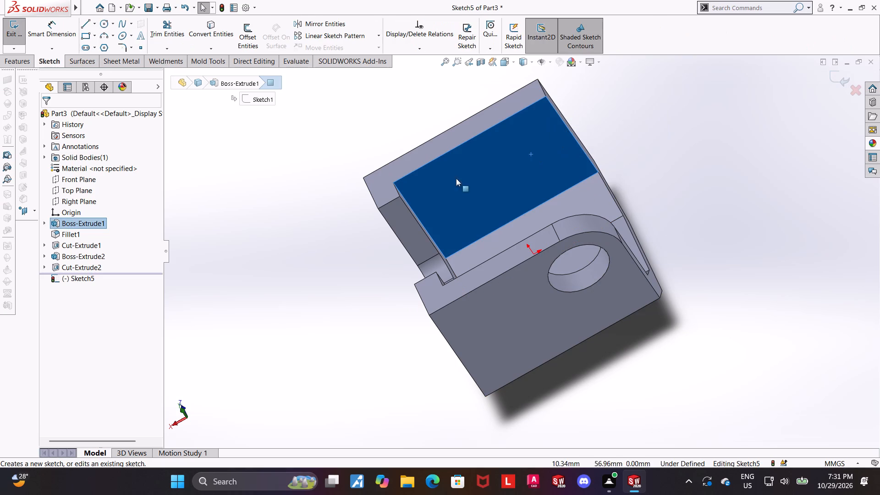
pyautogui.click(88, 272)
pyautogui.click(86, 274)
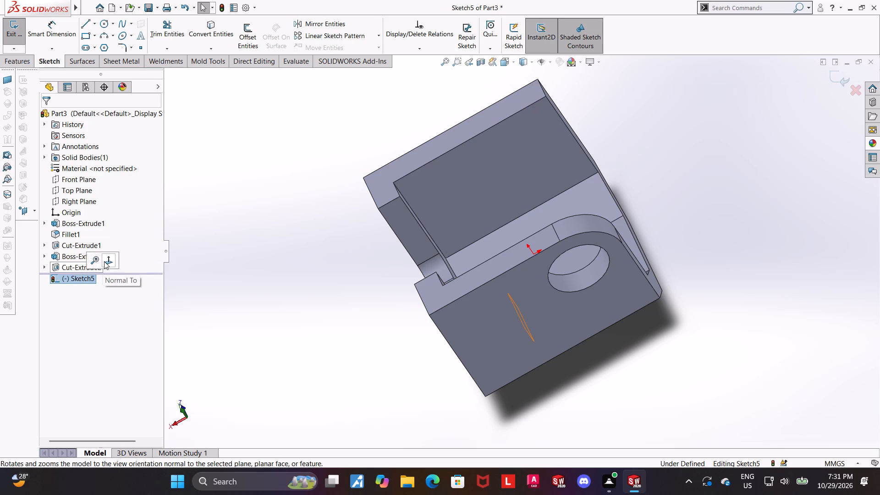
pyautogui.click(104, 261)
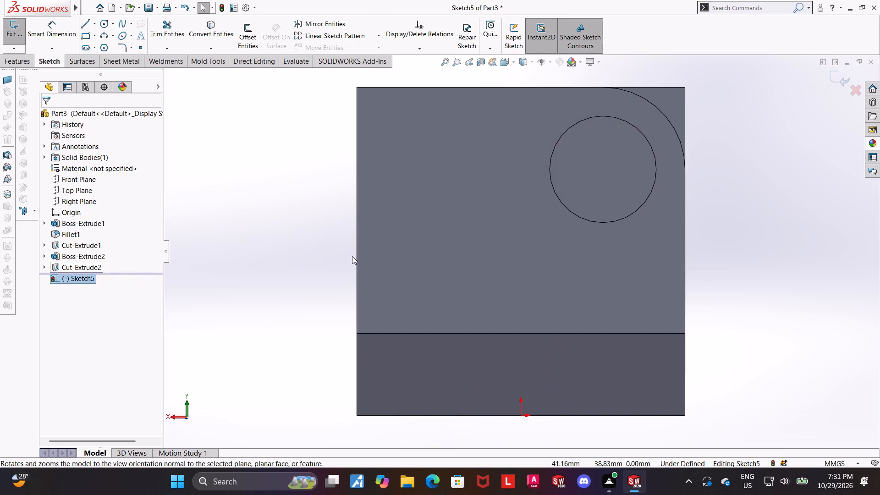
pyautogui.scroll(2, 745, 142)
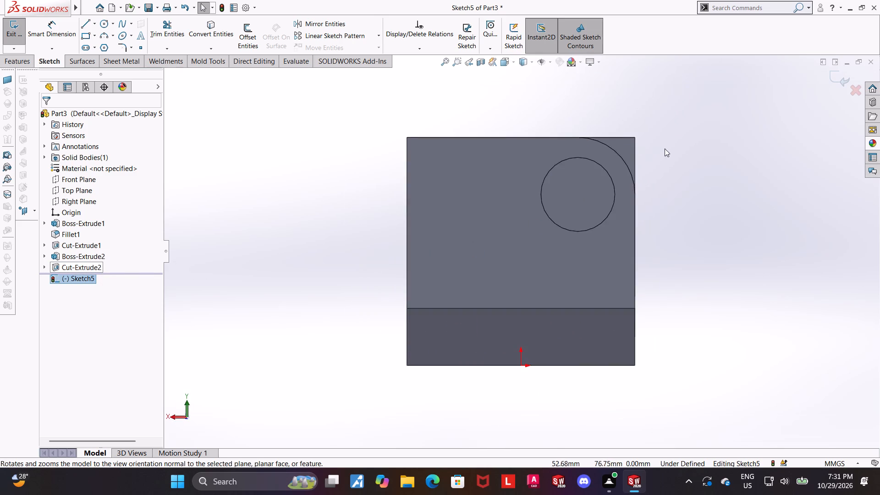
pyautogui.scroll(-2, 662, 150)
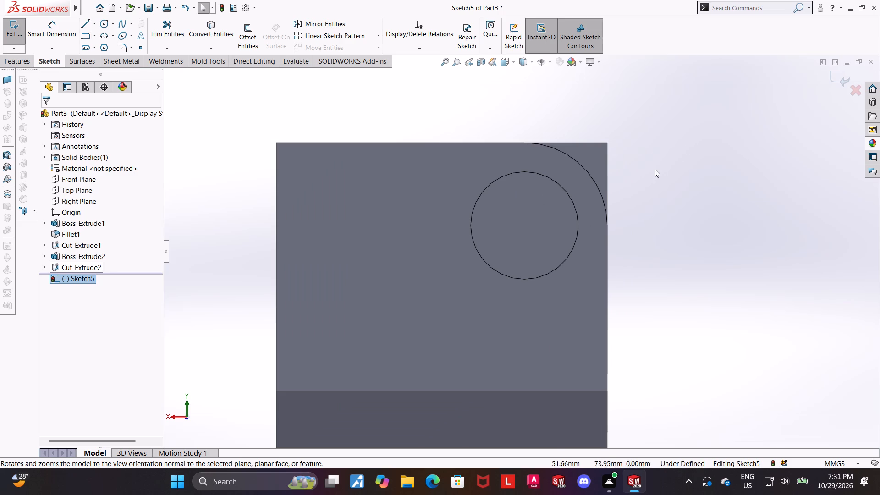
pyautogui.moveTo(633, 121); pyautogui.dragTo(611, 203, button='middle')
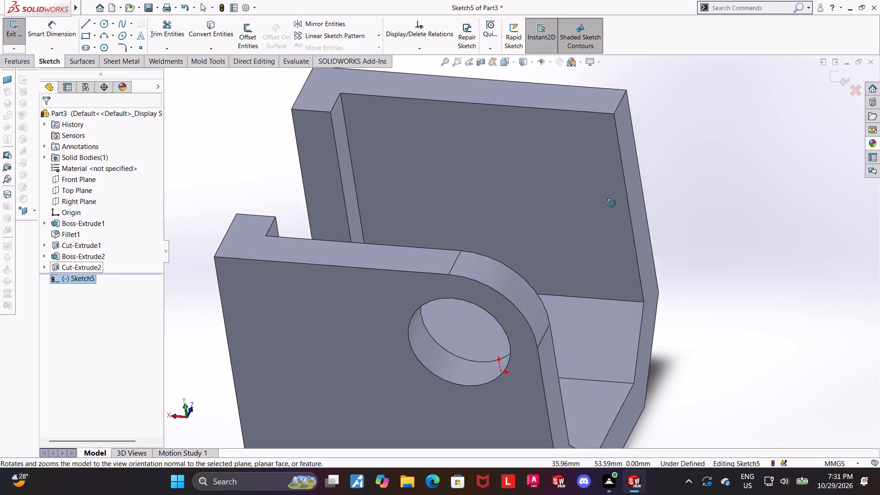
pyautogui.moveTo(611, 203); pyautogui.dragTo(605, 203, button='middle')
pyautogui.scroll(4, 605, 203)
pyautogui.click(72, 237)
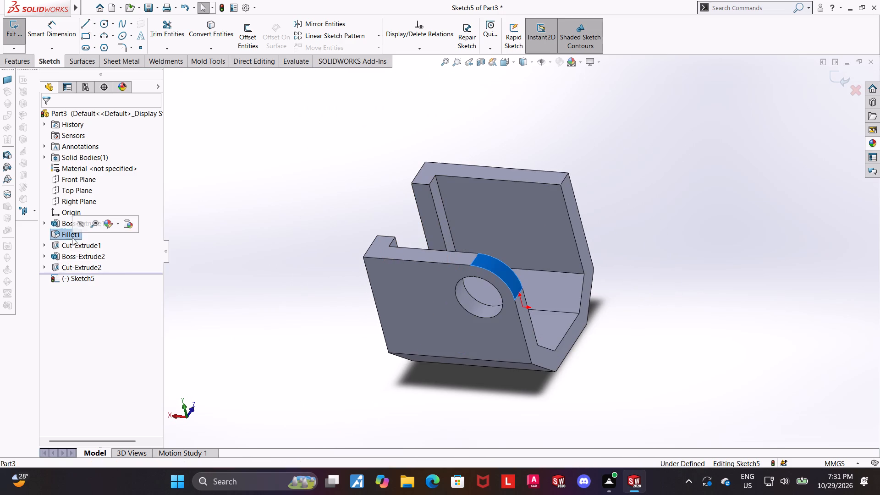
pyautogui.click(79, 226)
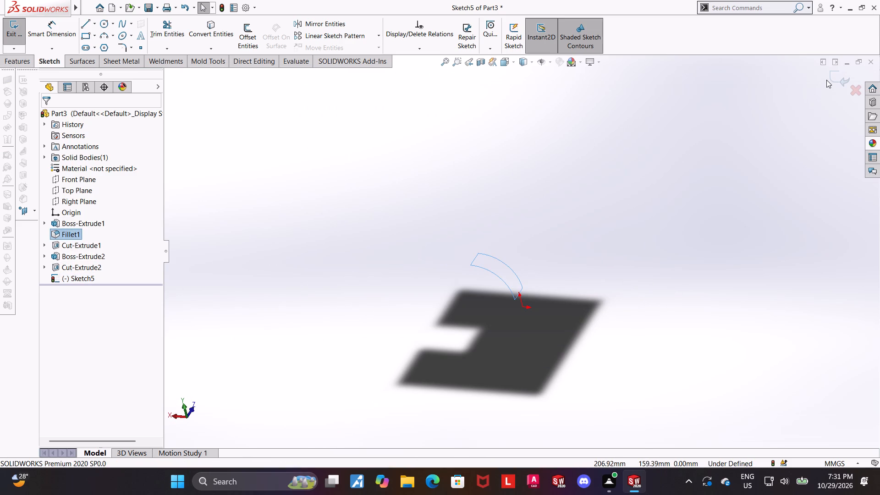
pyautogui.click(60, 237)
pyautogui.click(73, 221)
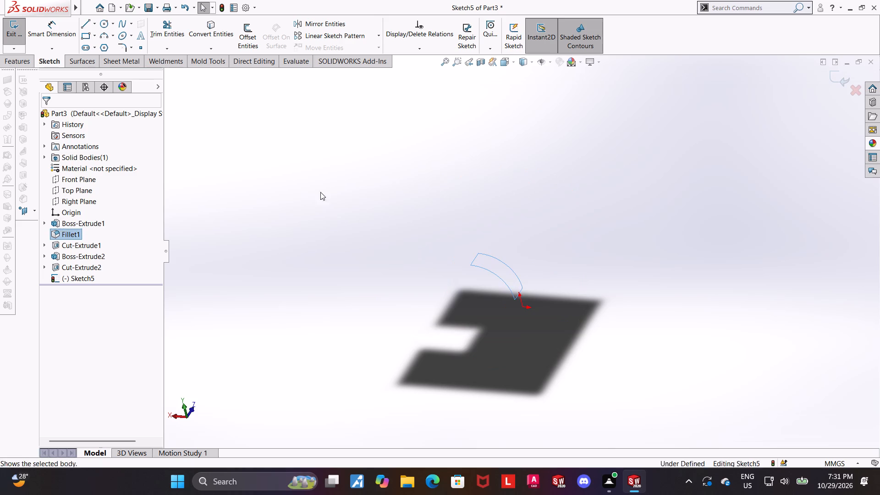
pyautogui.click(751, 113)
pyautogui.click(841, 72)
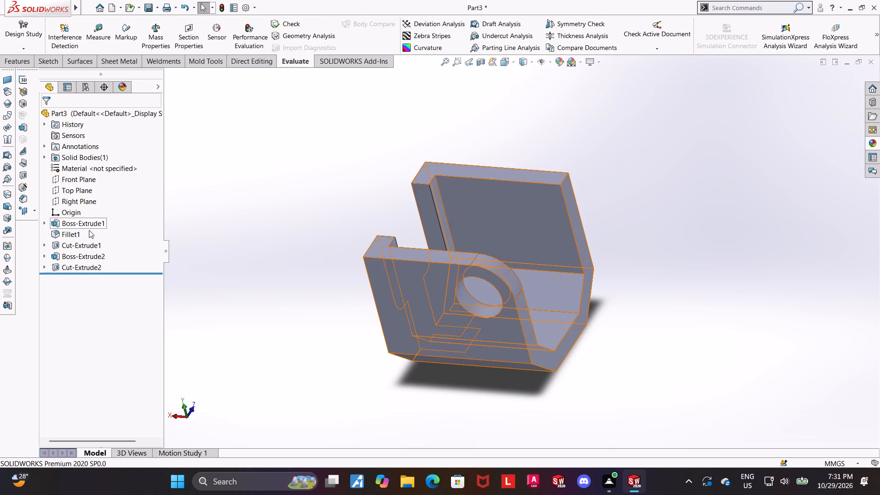
# Edit the 20 mm corner fillet to also include the matching top corner edge of the opposite wall without the hole.
pyautogui.click(71, 233)
pyautogui.click(81, 204)
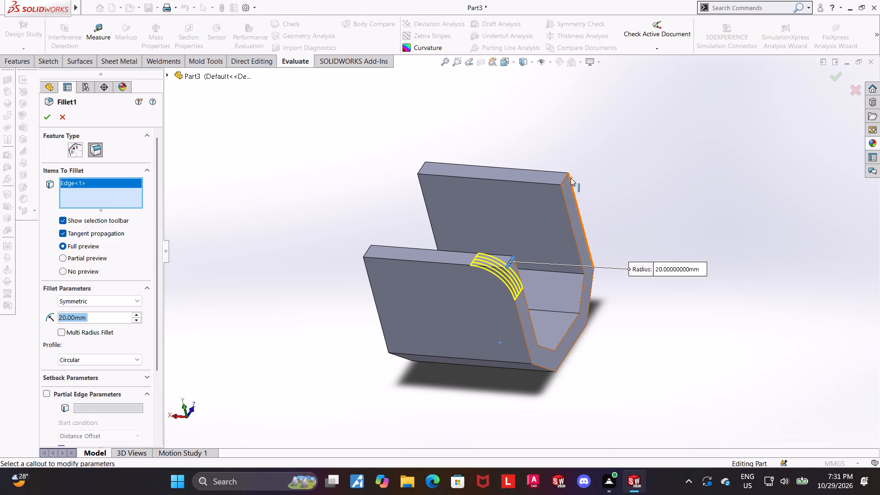
pyautogui.click(567, 177)
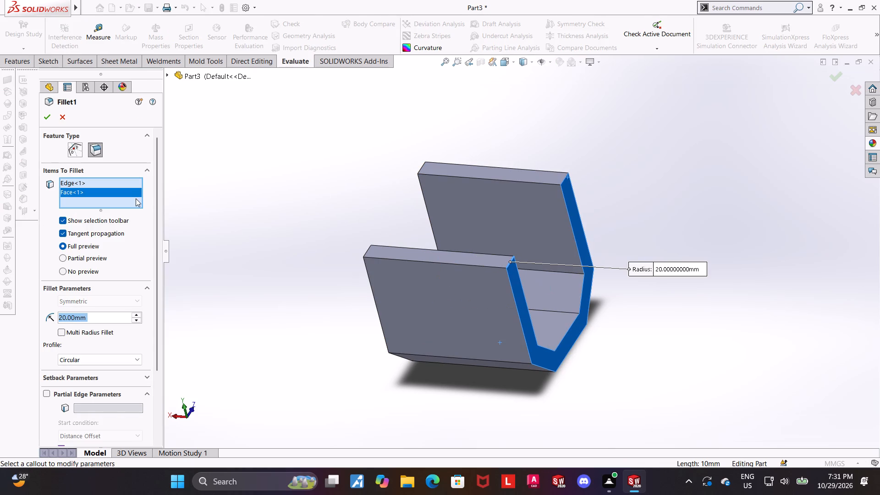
pyautogui.rightClick(128, 189)
pyautogui.click(143, 207)
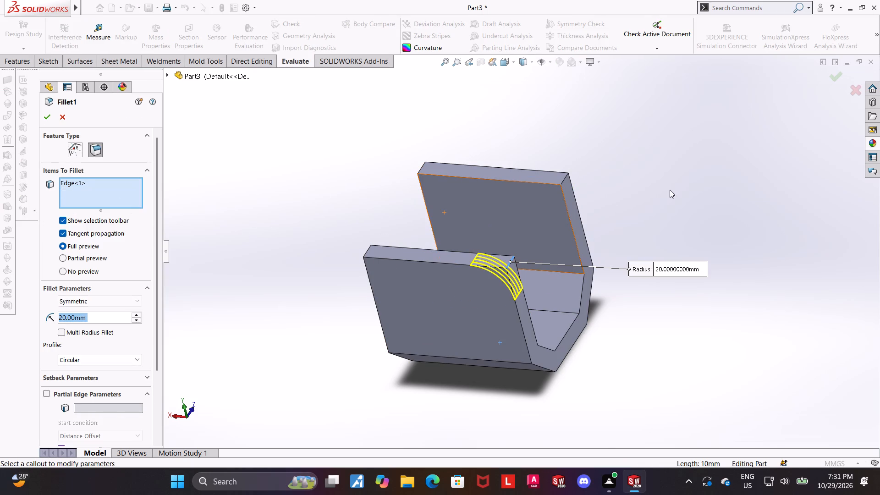
pyautogui.click(566, 176)
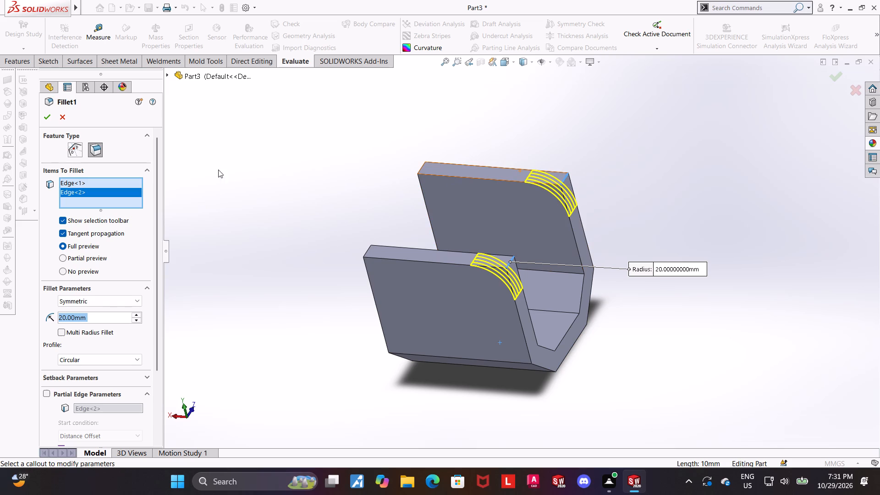
pyautogui.click(48, 116)
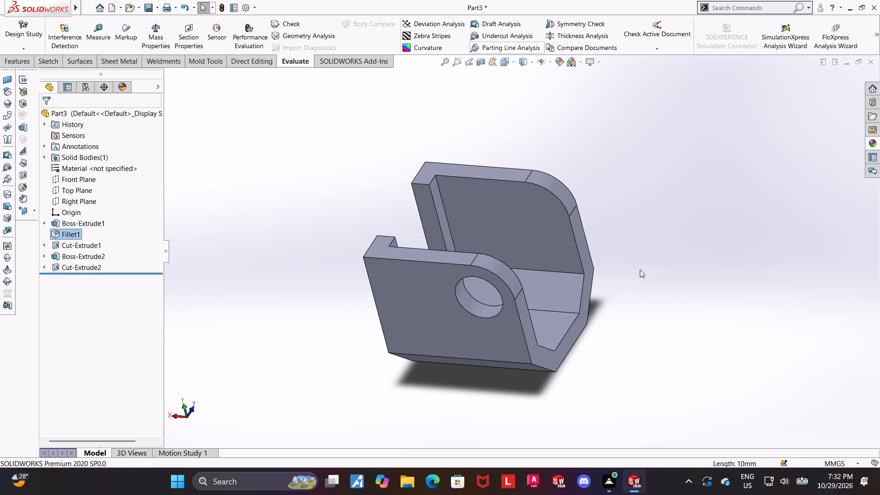
# On the inner face of the wall without the hole, sketch a circle of about 18 mm radius near the fillet's centre.
pyautogui.click(625, 271)
pyautogui.click(533, 241)
pyautogui.click(569, 218)
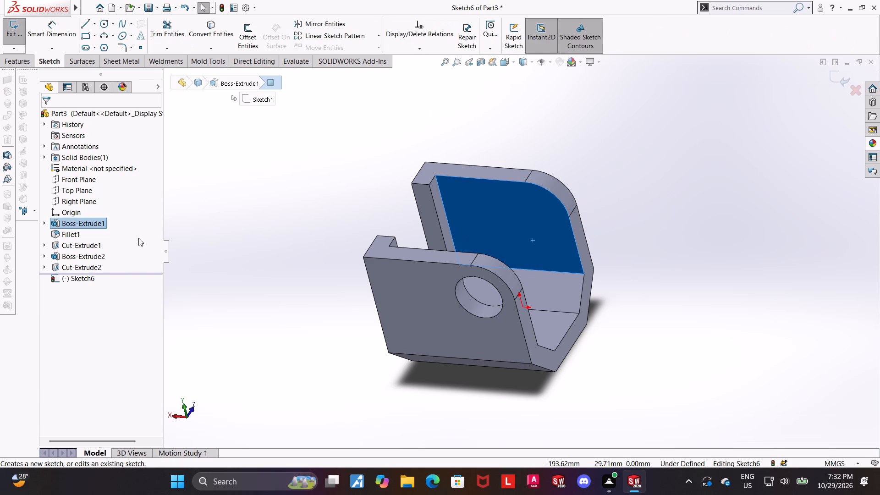
pyautogui.click(88, 275)
pyautogui.click(108, 261)
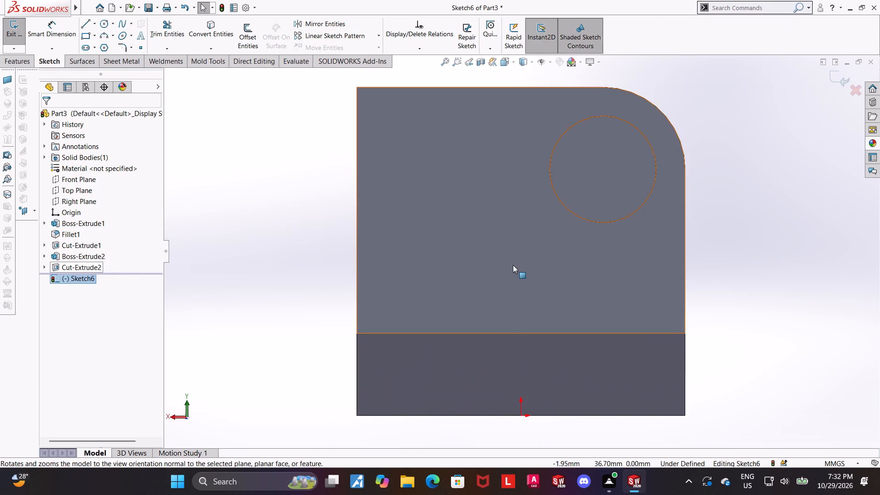
pyautogui.scroll(2, 515, 264)
pyautogui.scroll(-1, 640, 196)
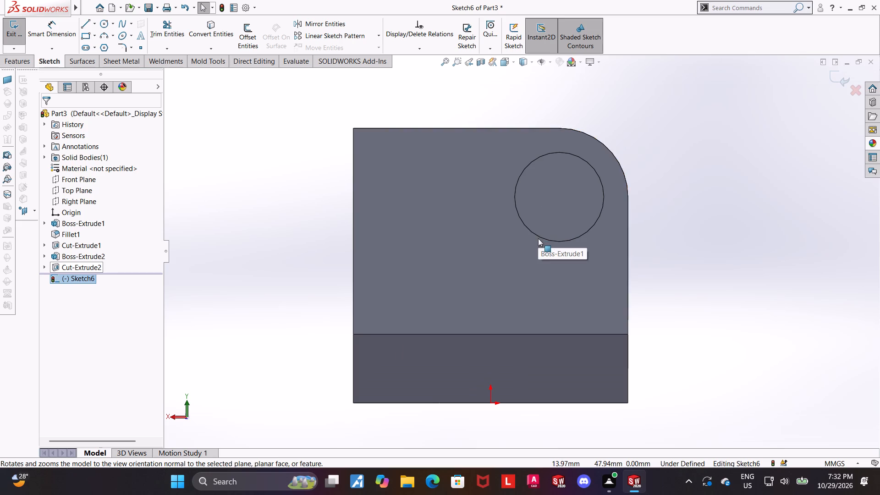
pyautogui.scroll(-2, 632, 156)
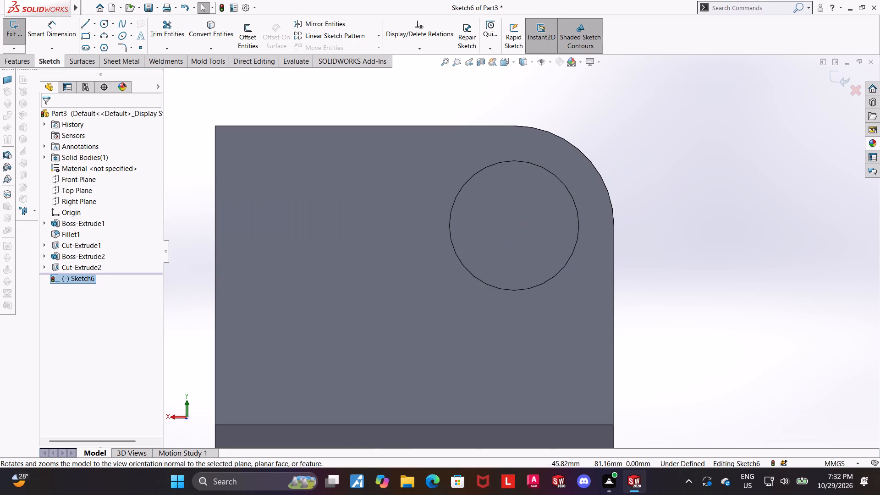
pyautogui.click(105, 22)
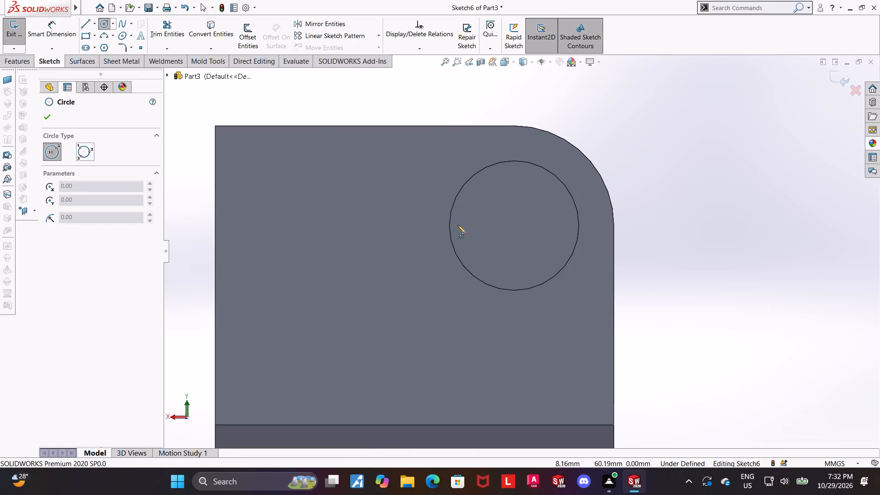
pyautogui.click(517, 228)
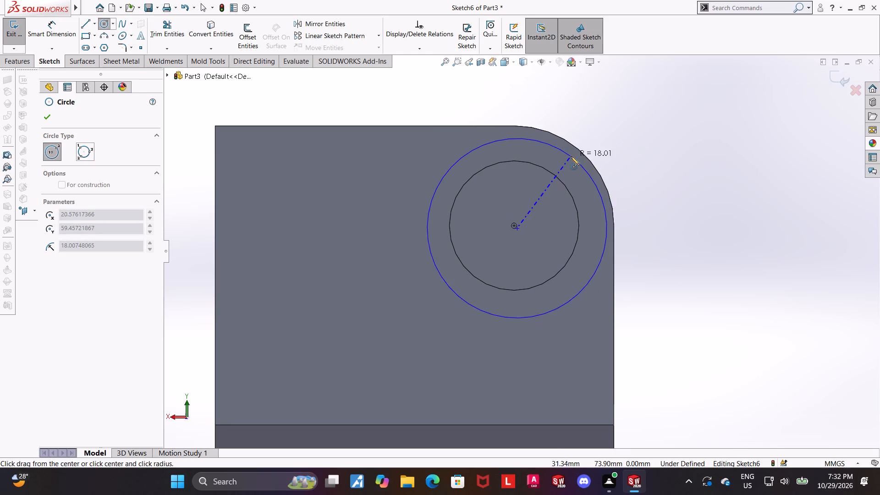
pyautogui.click(571, 156)
pyautogui.press('Escape')
# Make the circle coradial with the wall's rounded corner edge and finish the sketch.
pyautogui.click(582, 150)
pyautogui.keyDown('ctrl'); pyautogui.click(573, 158); pyautogui.keyUp('ctrl')
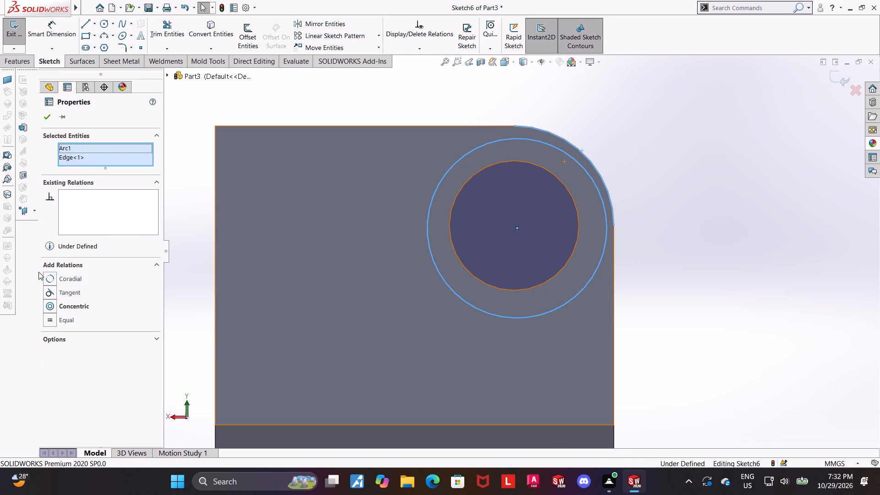
pyautogui.click(49, 280)
pyautogui.click(647, 280)
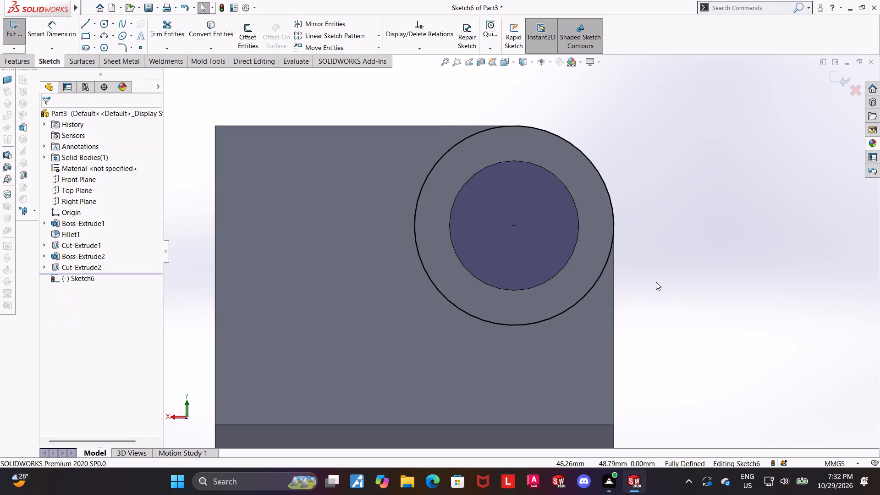
pyautogui.scroll(1, 674, 257)
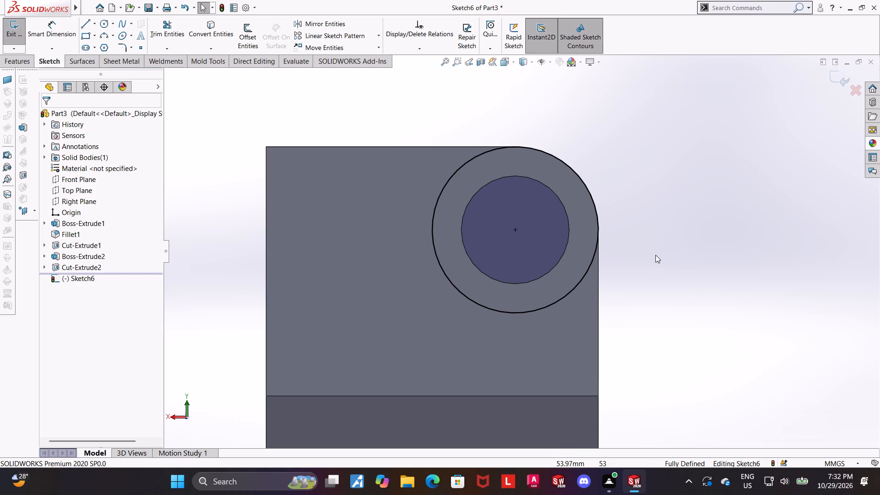
pyautogui.moveTo(738, 227); pyautogui.dragTo(698, 302, button='middle')
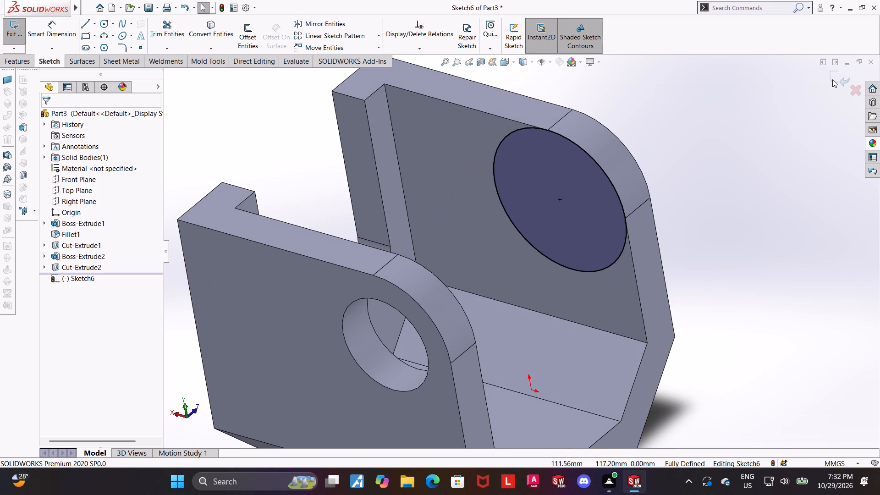
pyautogui.click(835, 78)
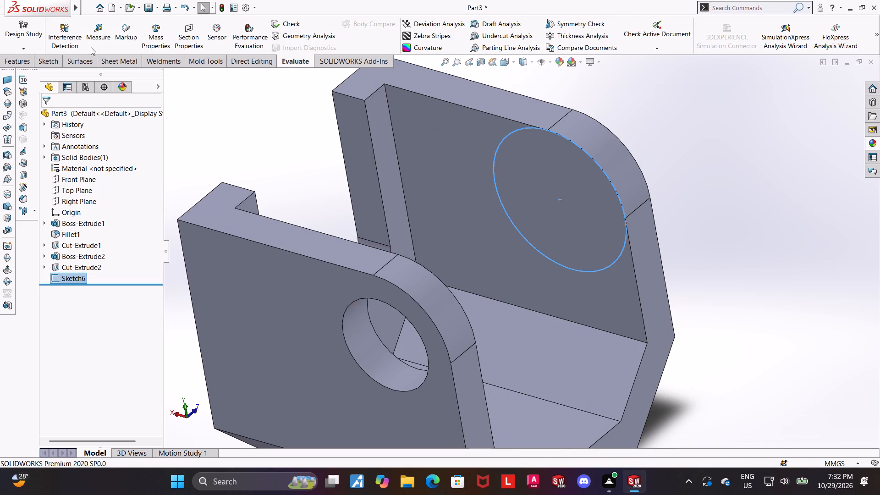
# Extrude the circle as a blind, merged boss 32 mm from the inner wall face towards the holed wall.
pyautogui.click(10, 59)
pyautogui.click(20, 34)
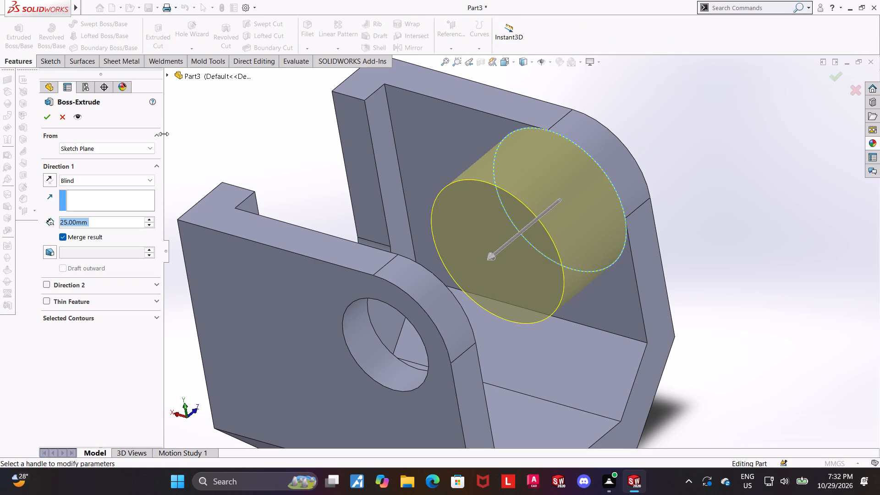
pyautogui.write('32')
pyautogui.press('Return')
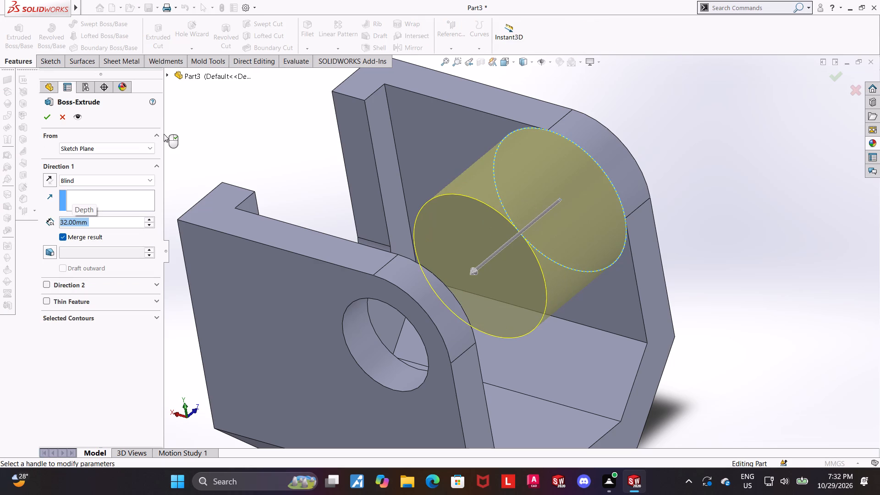
pyautogui.click(49, 119)
pyautogui.click(739, 255)
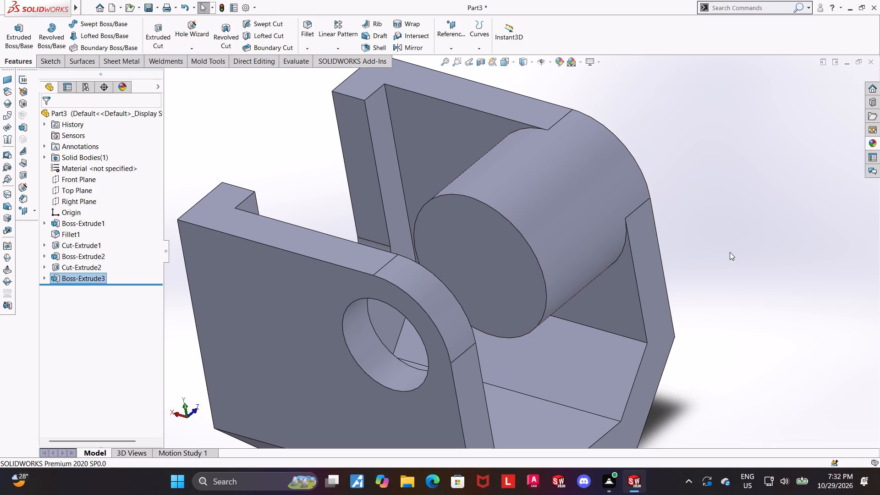
# Start a new sketch on the Right Plane and view it face-on.
pyautogui.moveTo(680, 250); pyautogui.dragTo(693, 226, button='middle')
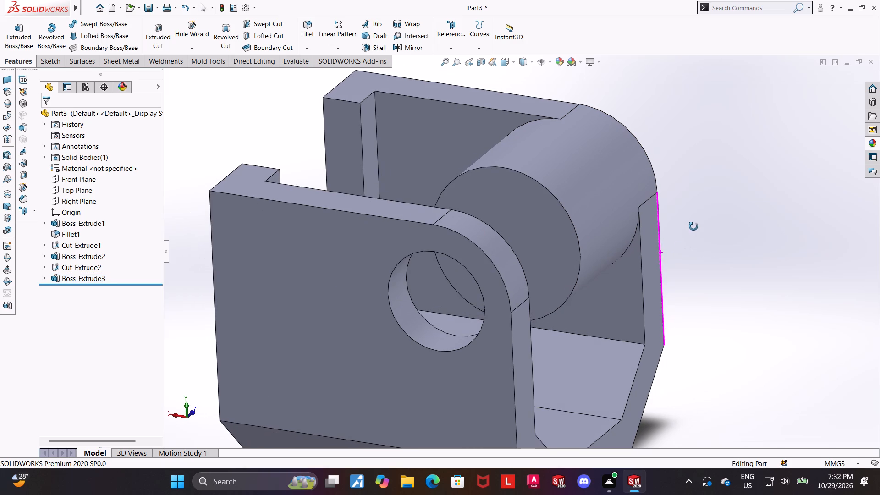
pyautogui.moveTo(693, 226); pyautogui.dragTo(660, 216, button='middle')
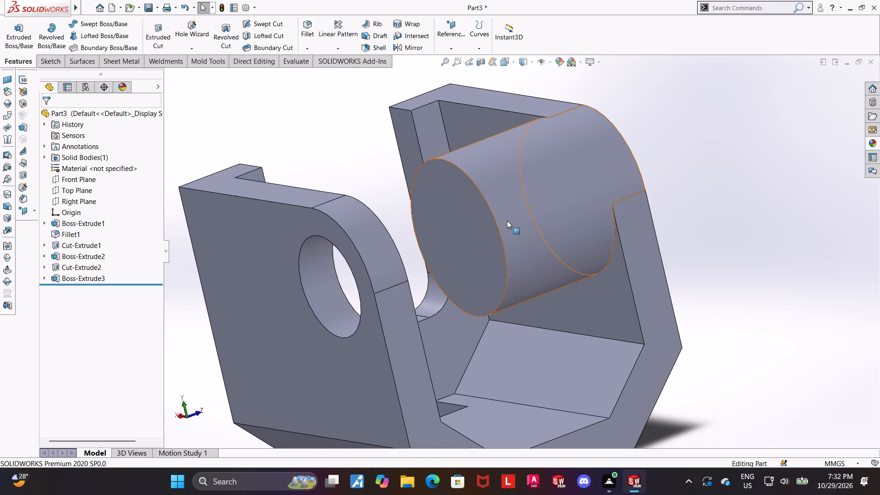
pyautogui.moveTo(517, 223); pyautogui.dragTo(499, 258, button='middle')
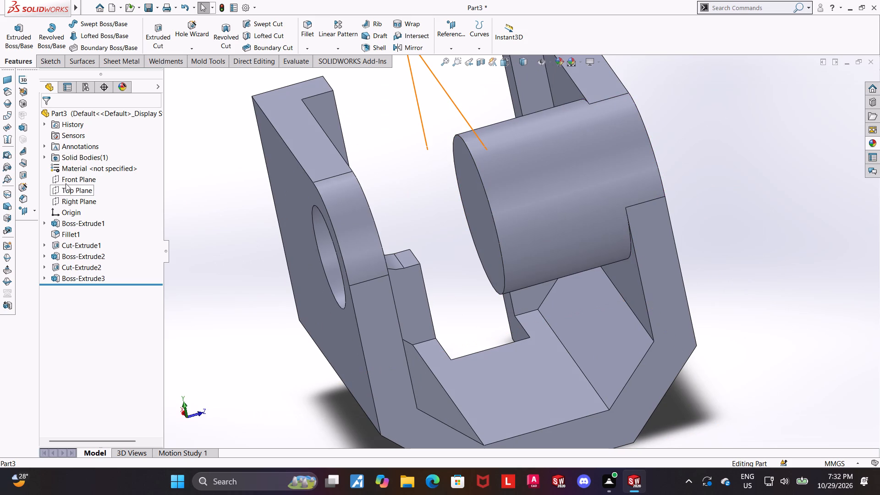
pyautogui.click(67, 200)
pyautogui.moveTo(643, 243); pyautogui.dragTo(729, 209, button='middle')
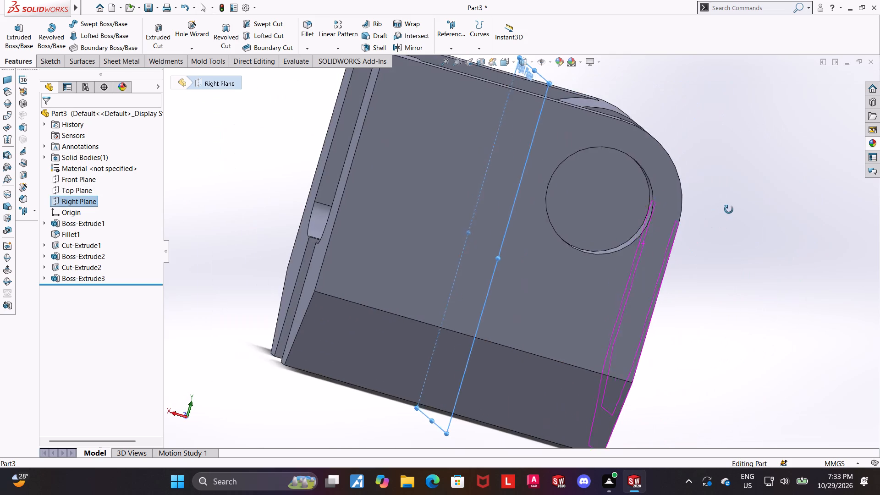
pyautogui.moveTo(729, 209); pyautogui.dragTo(700, 208, button='middle')
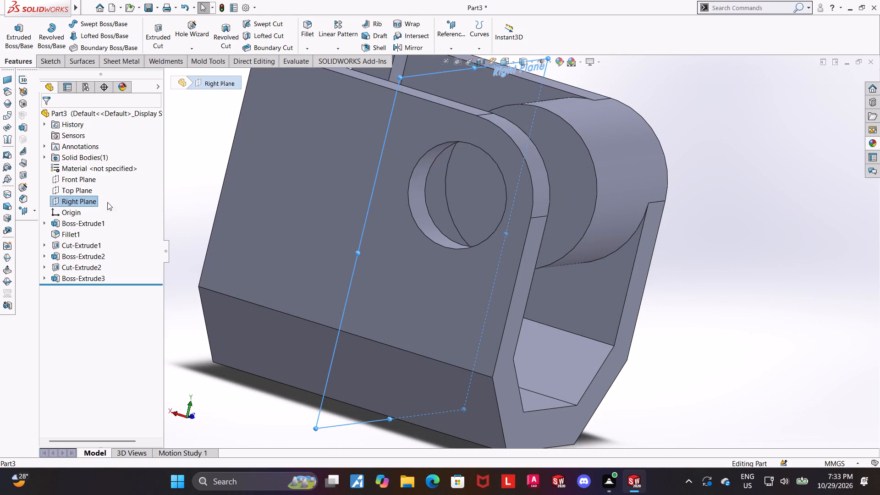
pyautogui.click(82, 201)
pyautogui.click(88, 188)
pyautogui.click(79, 285)
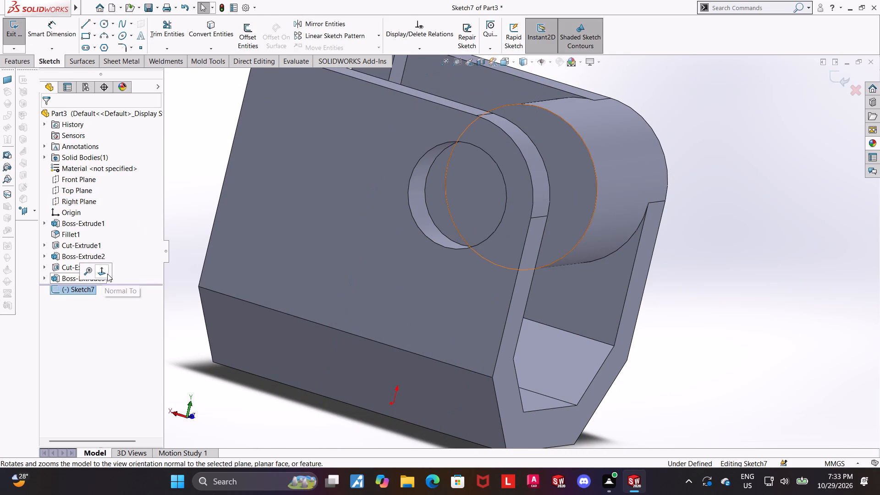
pyautogui.click(104, 272)
# Sketch a circle of about 9 mm radius, centred about 59 mm directly above the origin and overlapping the boss's free end.
pyautogui.scroll(3, 473, 272)
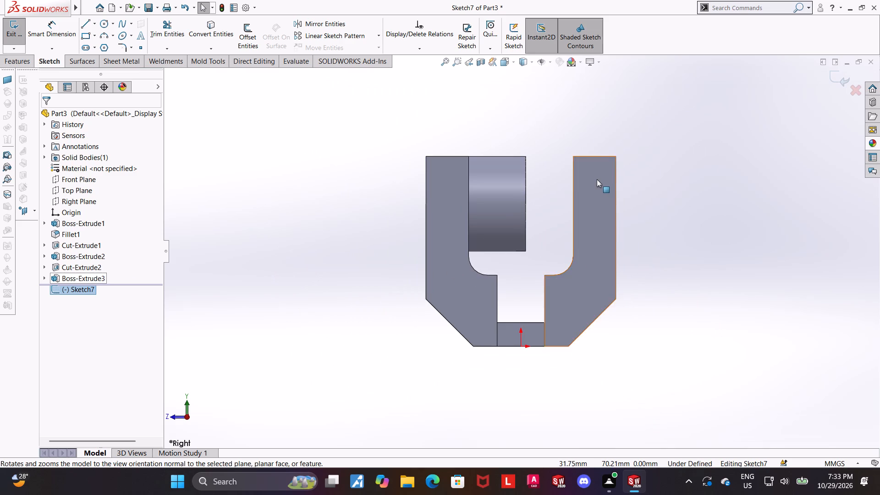
pyautogui.scroll(-3, 597, 179)
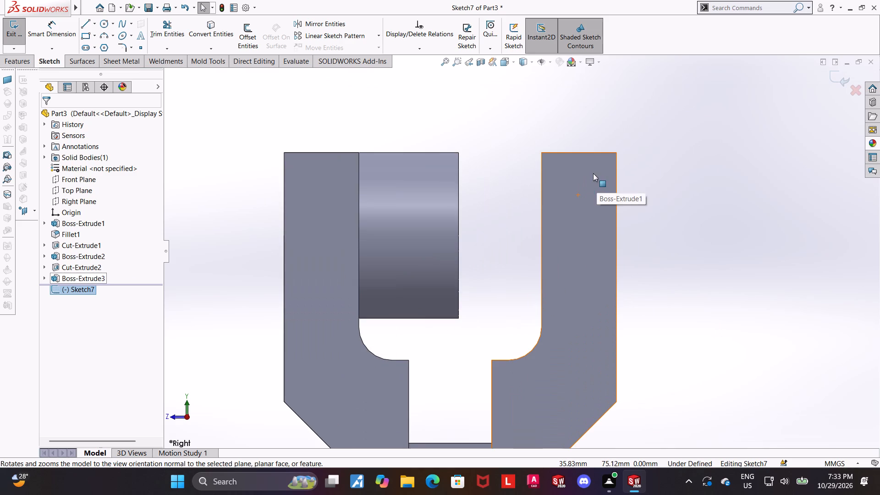
pyautogui.scroll(-2, 589, 174)
pyautogui.click(104, 22)
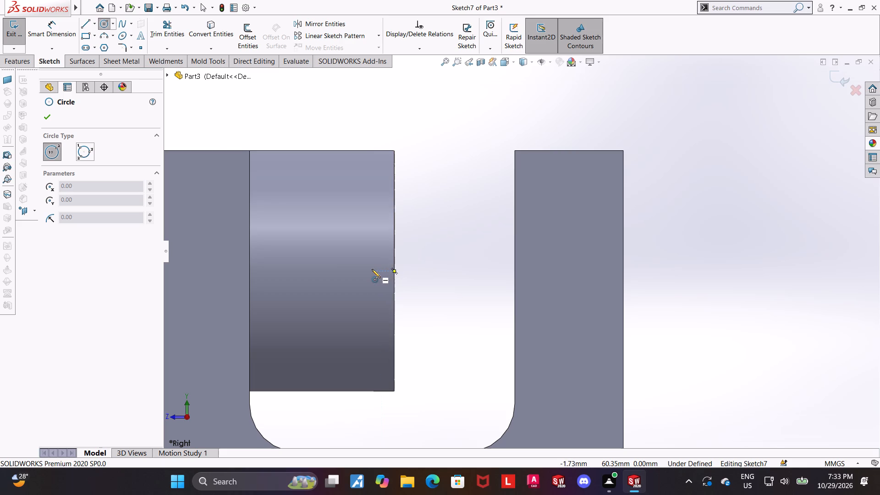
pyautogui.scroll(2, 371, 269)
pyautogui.scroll(-2, 392, 294)
pyautogui.scroll(4, 430, 329)
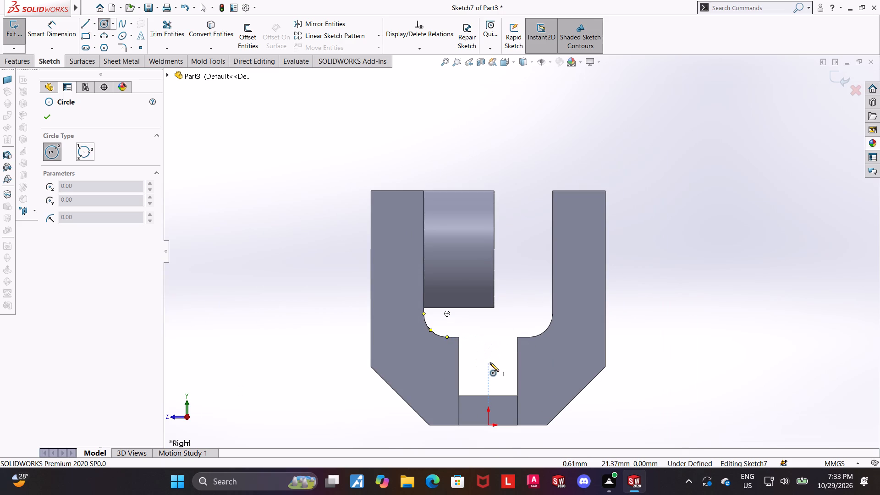
pyautogui.click(489, 252)
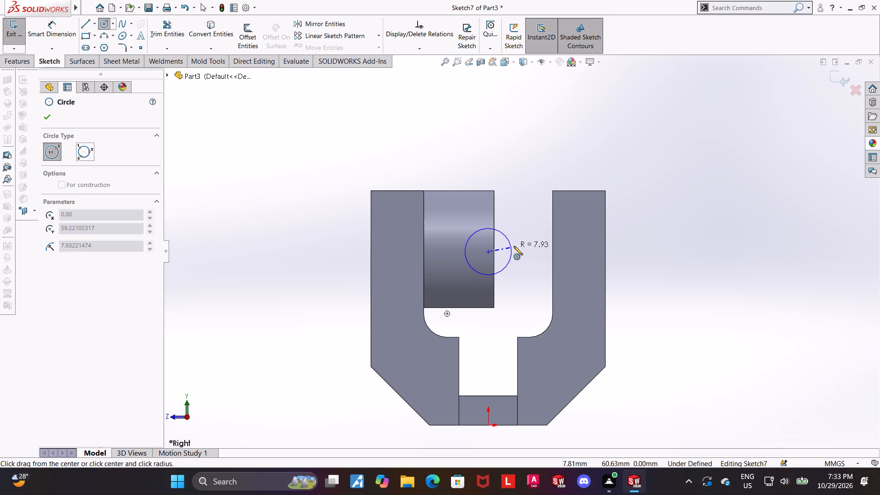
pyautogui.press('Escape')
pyautogui.press('Escape')
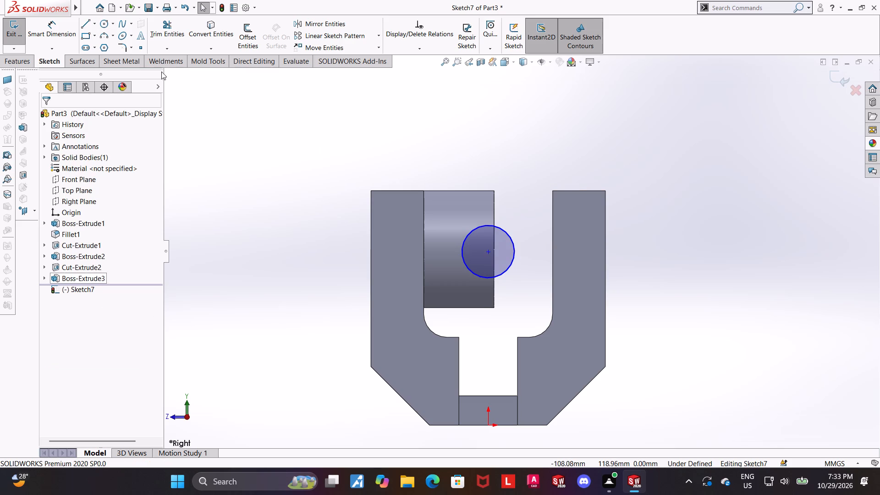
# Draw three connected lines from the circle's top point towards the holed wall, down about 18 mm, and back to the circle's bottom point.
pyautogui.click(81, 26)
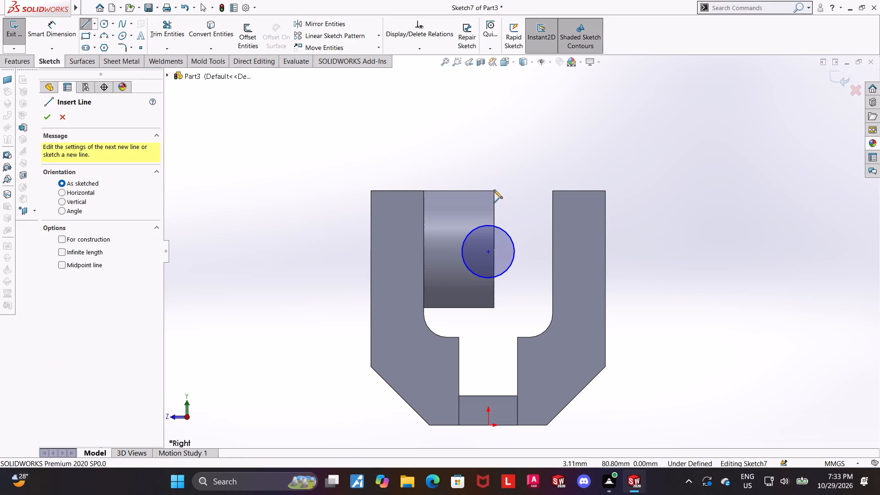
pyautogui.click(488, 224)
pyautogui.click(531, 224)
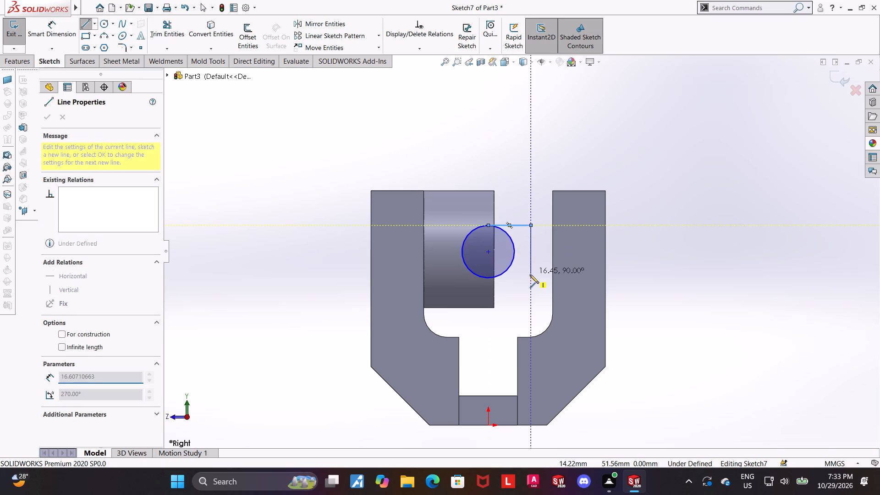
pyautogui.click(530, 277)
pyautogui.click(489, 280)
pyautogui.press('Escape')
pyautogui.press('Escape')
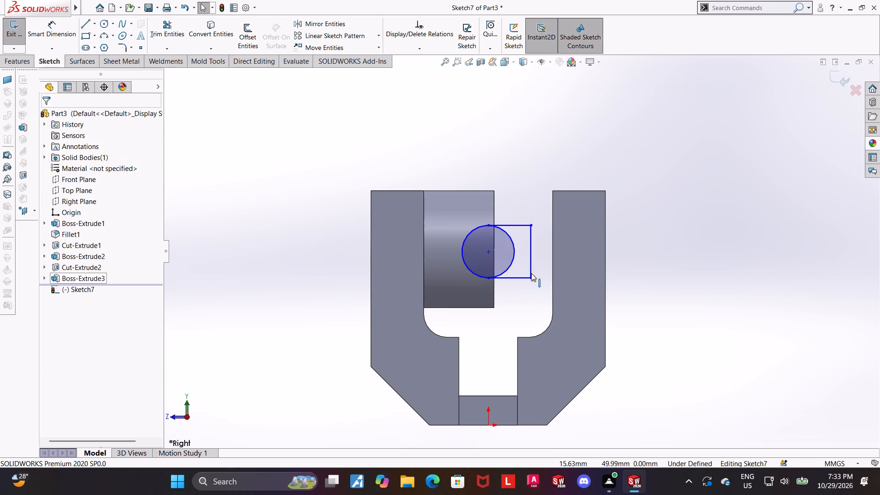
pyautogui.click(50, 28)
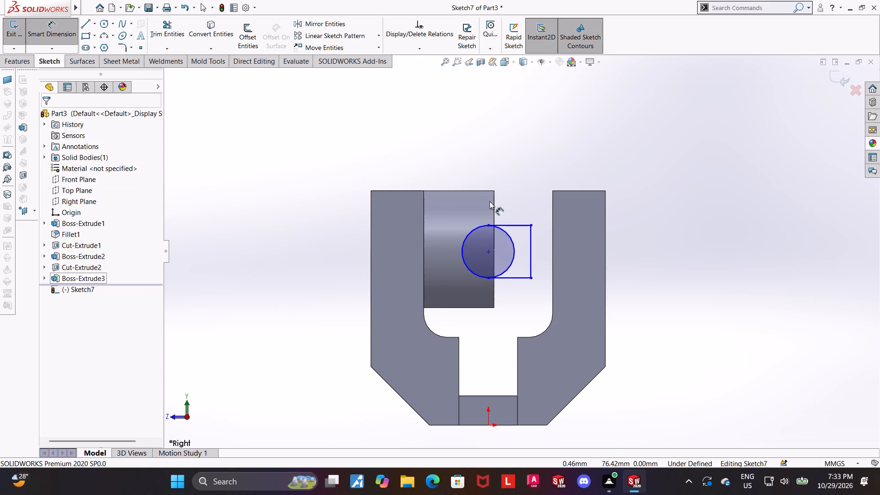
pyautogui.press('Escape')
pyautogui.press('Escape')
# Trim away the half of the circle inside the three lines, leaving a closed profile with one rounded end.
pyautogui.click(175, 31)
pyautogui.scroll(-2, 543, 244)
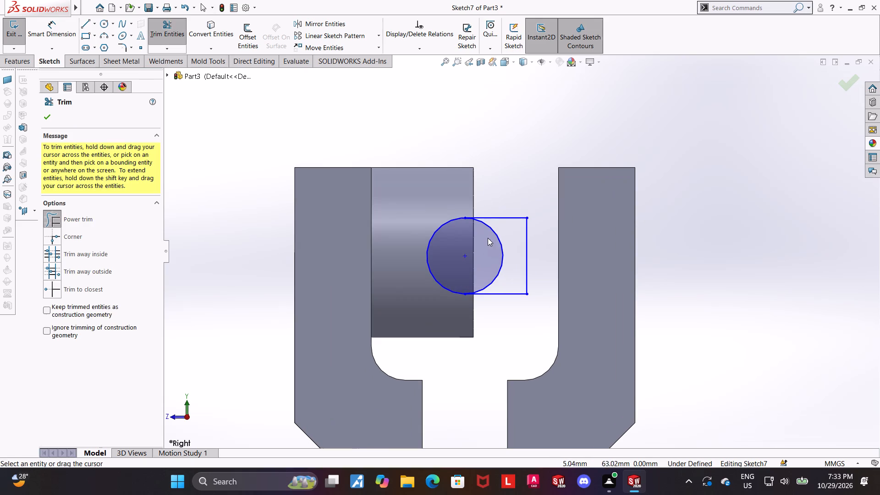
pyautogui.moveTo(500, 236); pyautogui.dragTo(491, 240)
pyautogui.press('Escape')
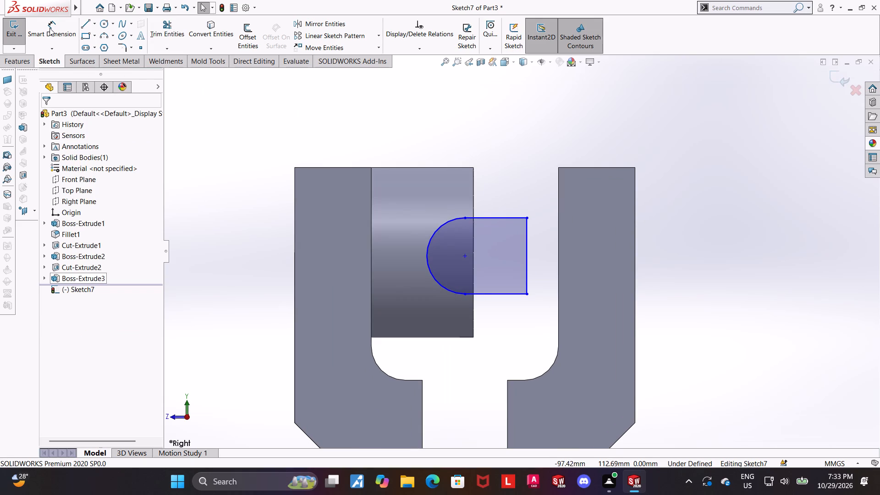
# Dimension the distance between the profile's two horizontal lines as 20 mm.
pyautogui.doubleClick(51, 29)
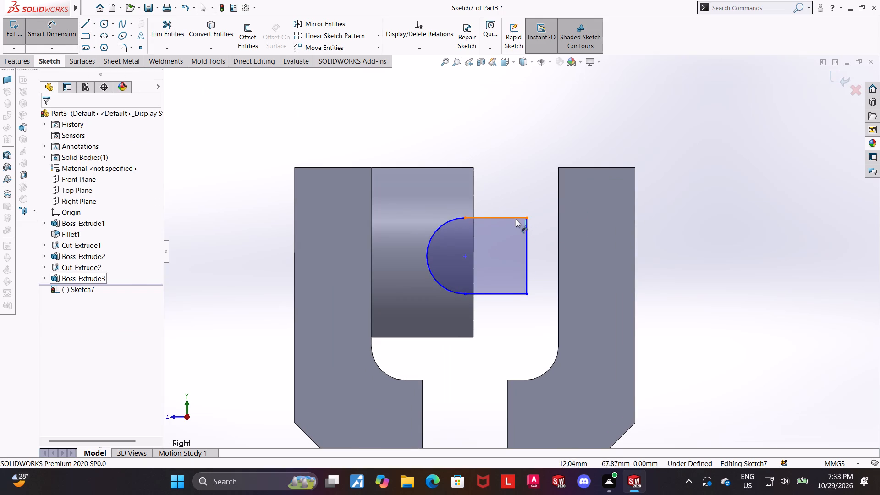
pyautogui.click(516, 219)
pyautogui.click(508, 295)
pyautogui.click(716, 269)
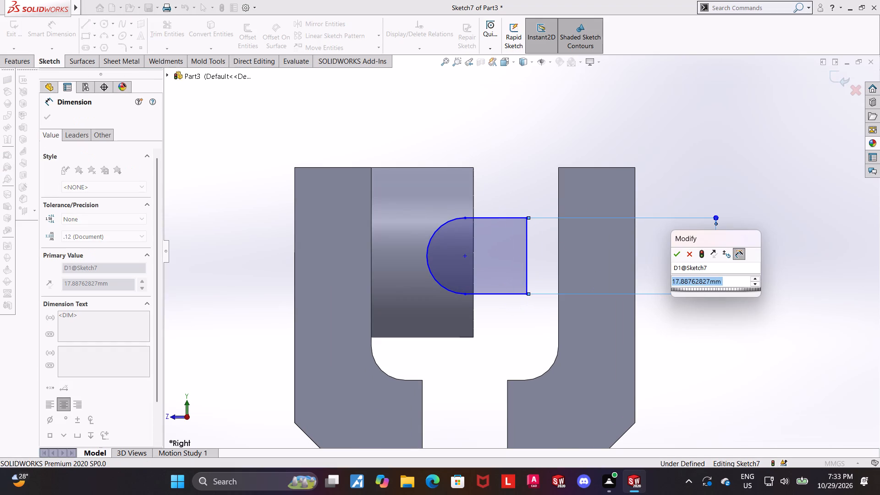
pyautogui.write('20')
pyautogui.press('Return')
pyautogui.press('Escape')
pyautogui.press('Escape')
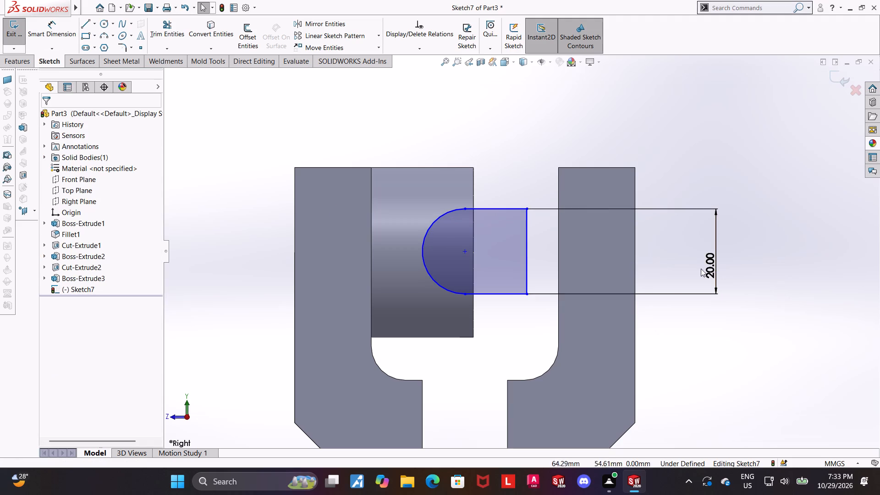
# Add a vertical relation between the origin and the profile's arc centre.
pyautogui.scroll(2, 527, 286)
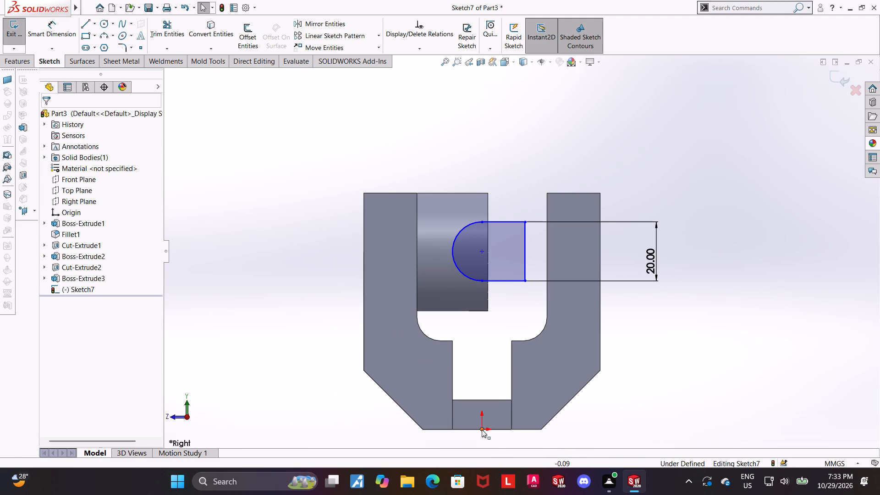
pyautogui.click(482, 429)
pyautogui.keyDown('ctrl'); pyautogui.click(484, 249); pyautogui.keyUp('ctrl')
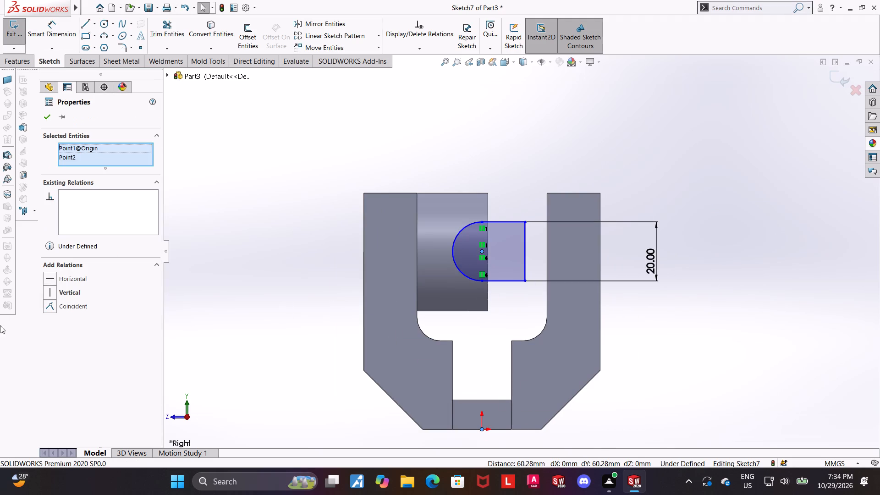
pyautogui.click(49, 291)
pyautogui.click(290, 272)
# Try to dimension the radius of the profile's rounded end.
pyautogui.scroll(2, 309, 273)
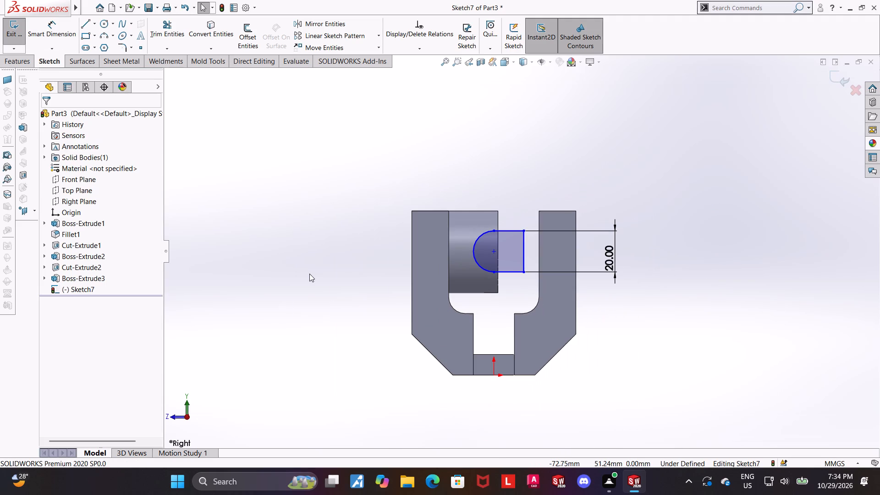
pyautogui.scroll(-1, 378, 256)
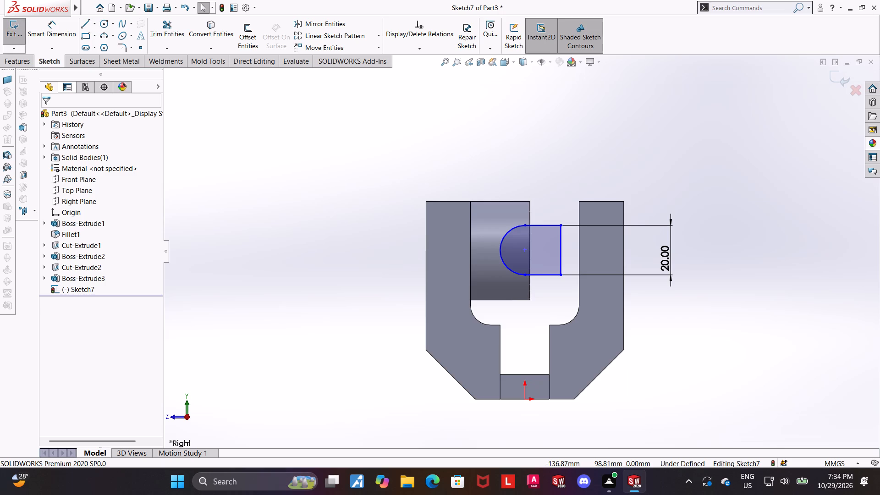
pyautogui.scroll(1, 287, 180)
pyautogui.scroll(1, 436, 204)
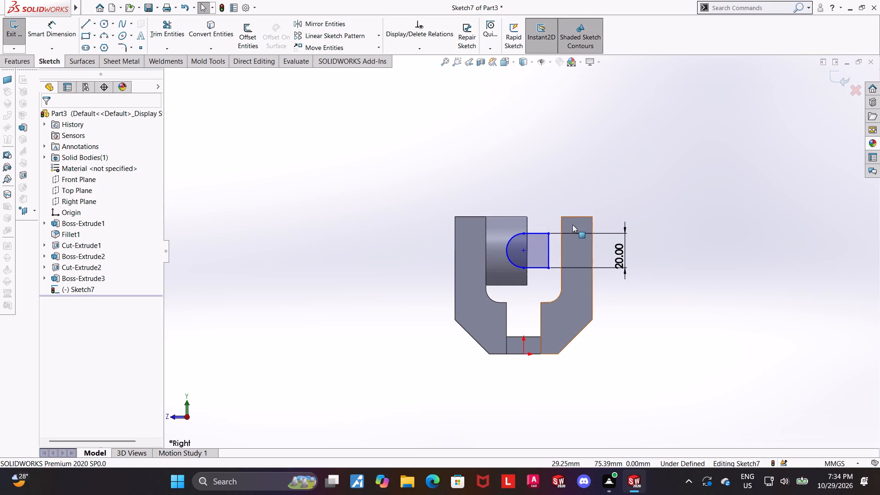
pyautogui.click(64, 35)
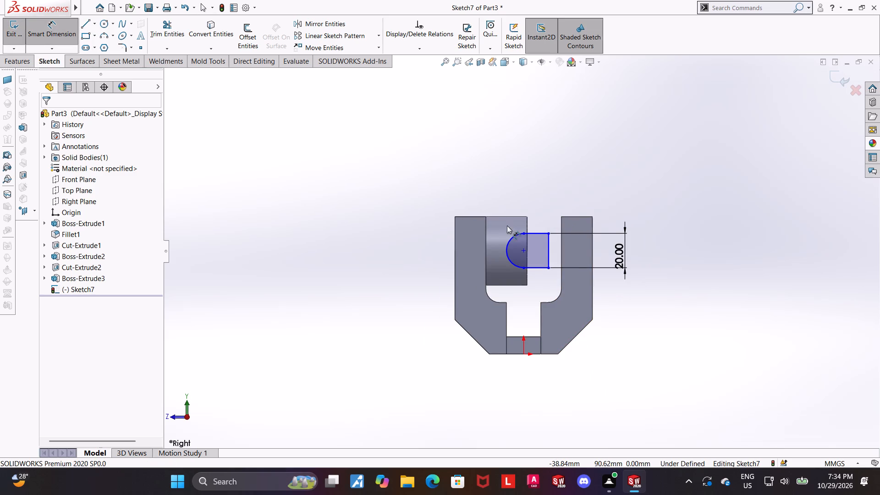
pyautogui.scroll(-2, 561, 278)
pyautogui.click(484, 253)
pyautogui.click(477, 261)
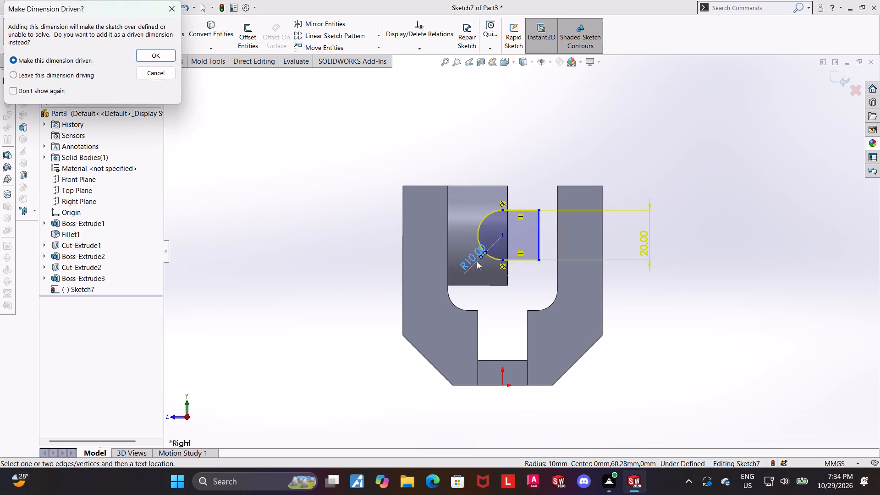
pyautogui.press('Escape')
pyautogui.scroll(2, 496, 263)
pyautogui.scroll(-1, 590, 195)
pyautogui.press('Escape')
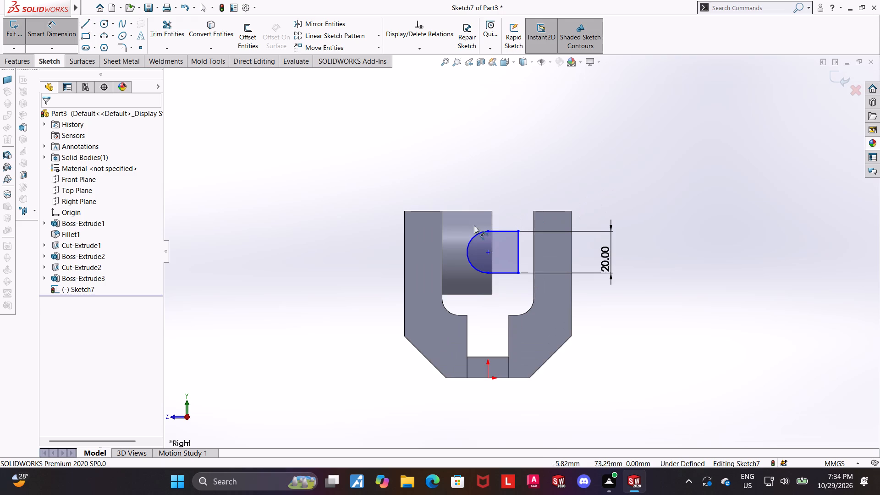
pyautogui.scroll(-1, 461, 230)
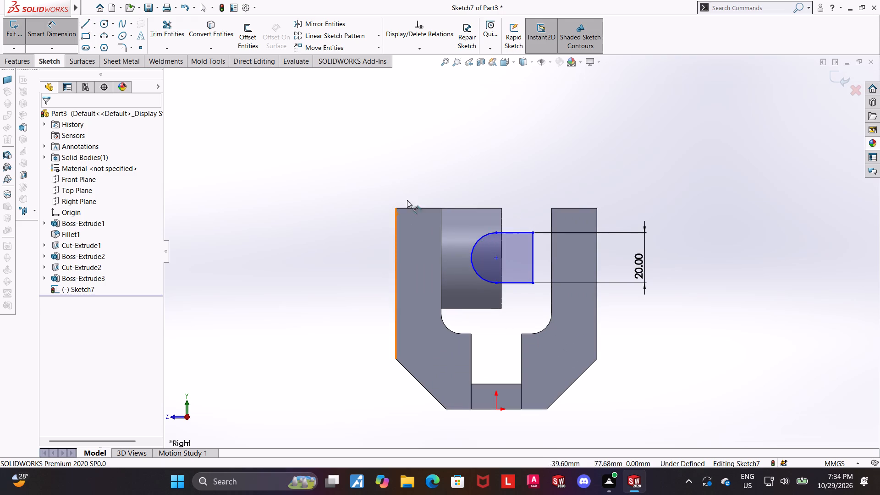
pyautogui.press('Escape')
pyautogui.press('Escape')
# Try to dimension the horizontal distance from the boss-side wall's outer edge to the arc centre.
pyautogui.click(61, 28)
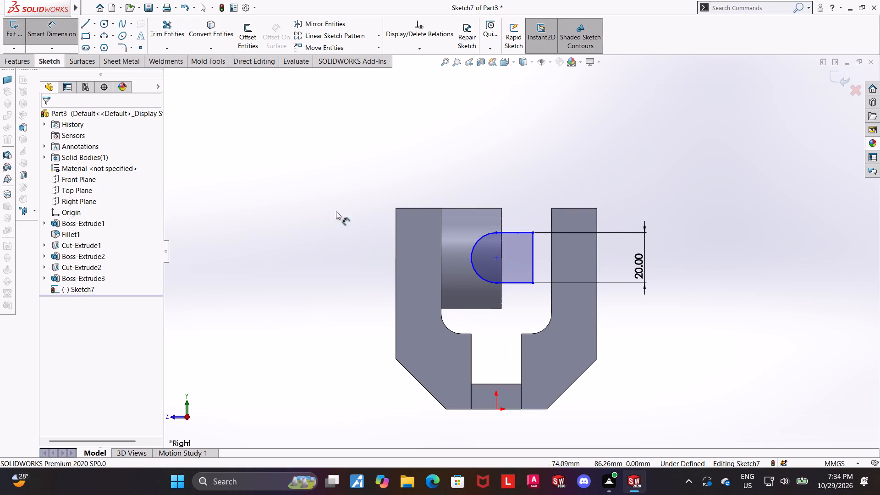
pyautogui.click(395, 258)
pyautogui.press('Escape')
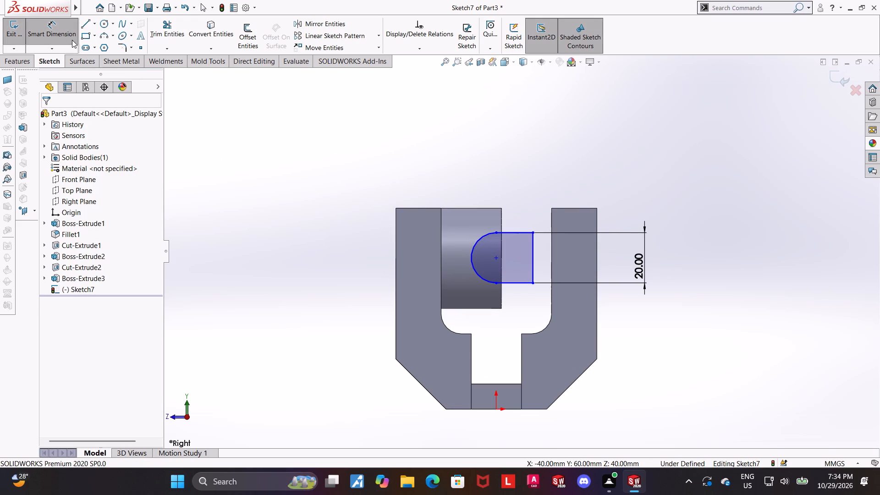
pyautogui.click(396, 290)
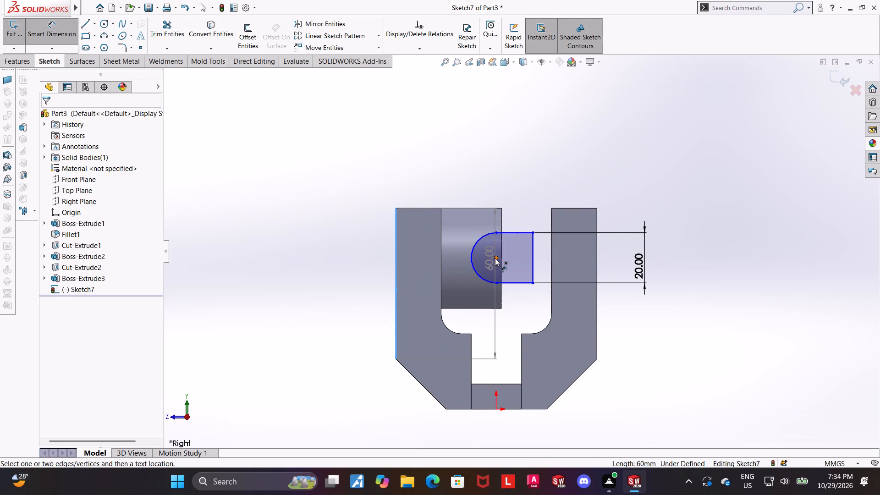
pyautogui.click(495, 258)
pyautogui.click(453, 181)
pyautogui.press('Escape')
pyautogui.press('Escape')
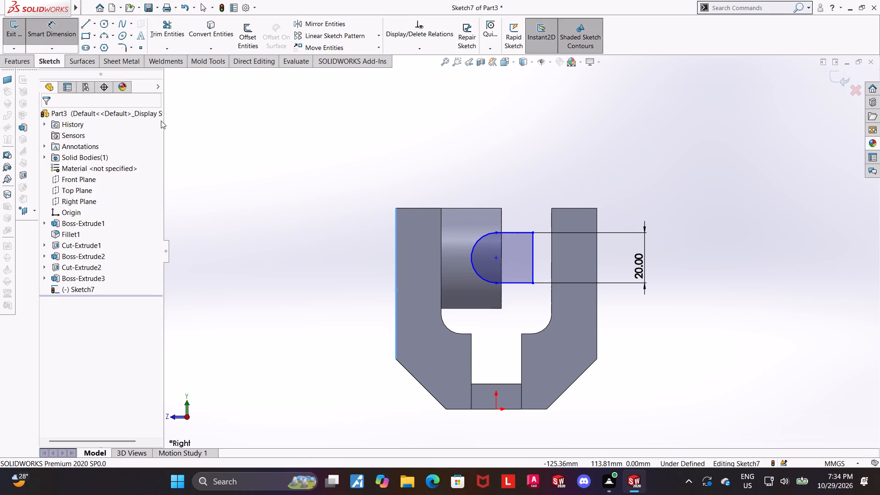
# Dimension the vertical distance from the origin to the profile's arc centre as 60 mm.
pyautogui.click(495, 409)
pyautogui.click(496, 259)
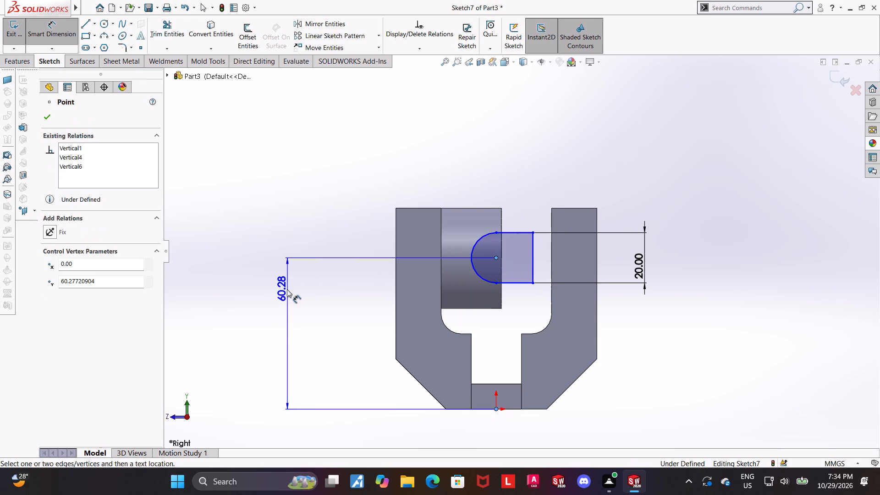
pyautogui.click(287, 289)
pyautogui.write('60')
pyautogui.press('Return')
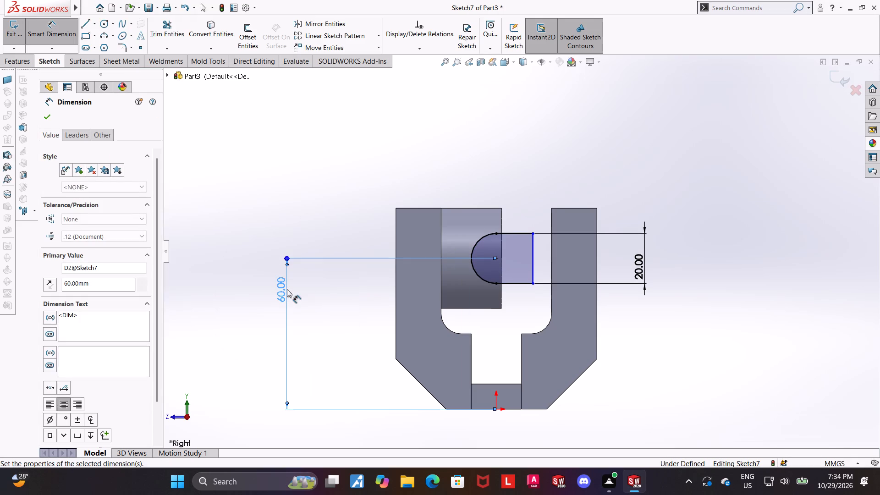
pyautogui.press('Escape')
pyautogui.press('Escape')
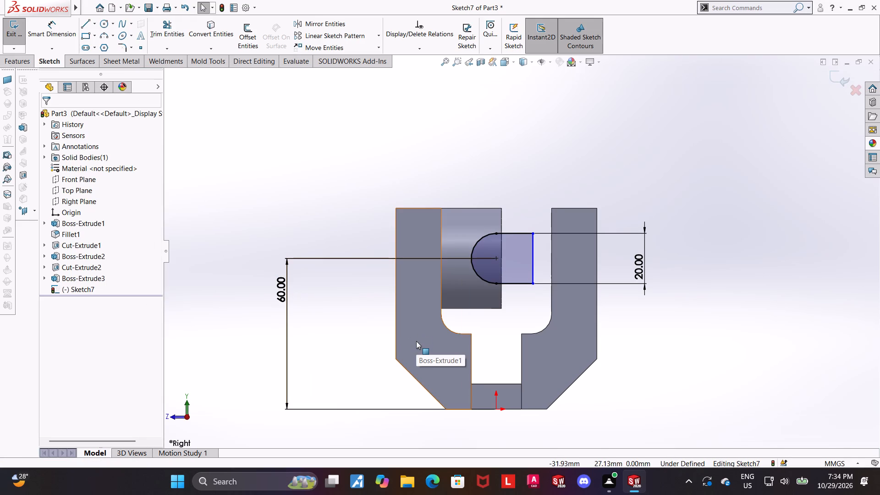
# Exit the sketch and cut the round-ended profile through the boss with an Extruded Cut set to Through All.
pyautogui.scroll(1, 614, 365)
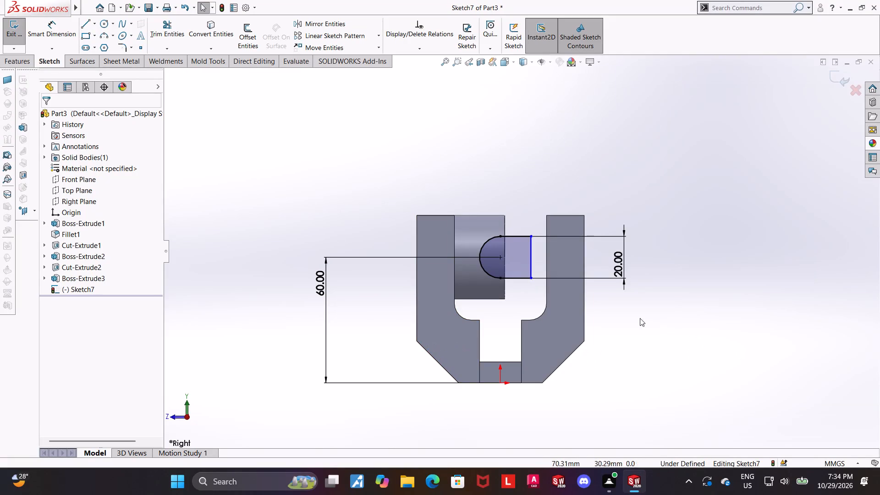
pyautogui.scroll(-2, 434, 263)
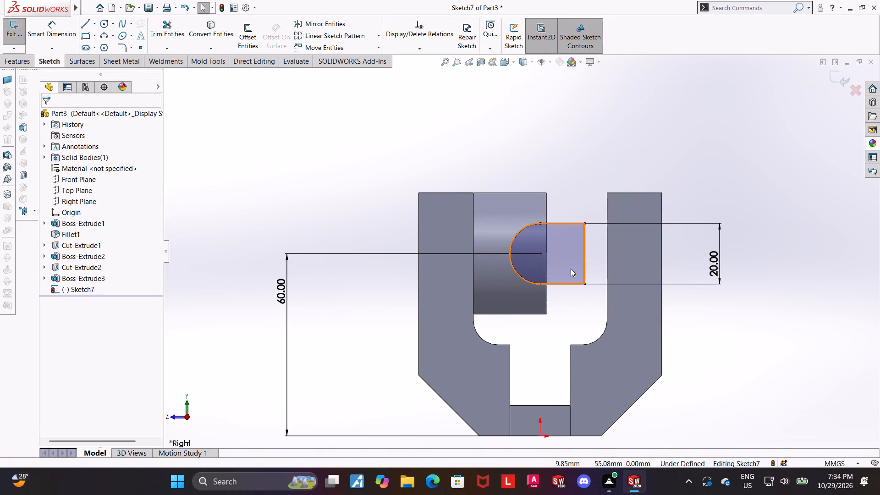
pyautogui.moveTo(569, 268); pyautogui.dragTo(536, 314, button='middle')
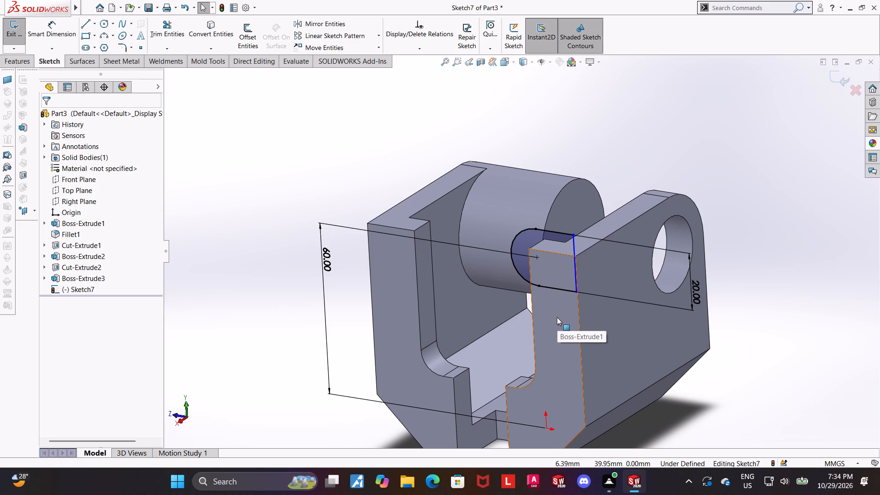
pyautogui.moveTo(572, 285); pyautogui.dragTo(594, 293, button='middle')
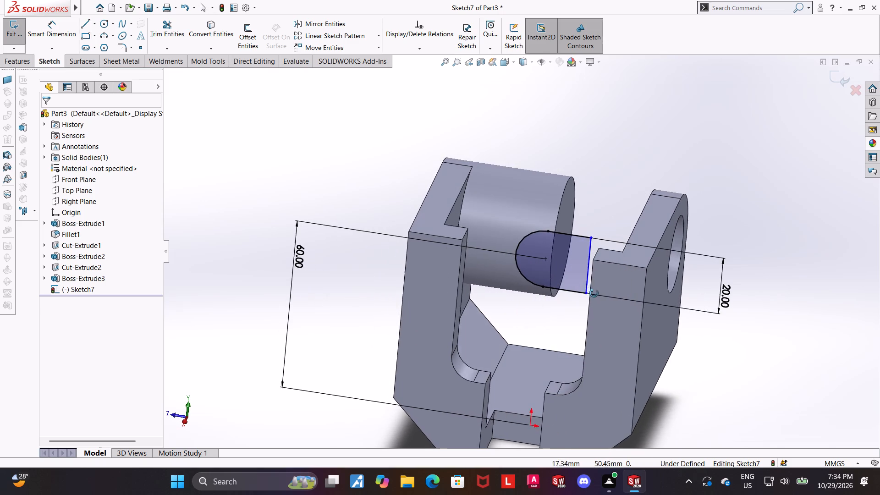
pyautogui.moveTo(594, 293); pyautogui.dragTo(575, 297, button='middle')
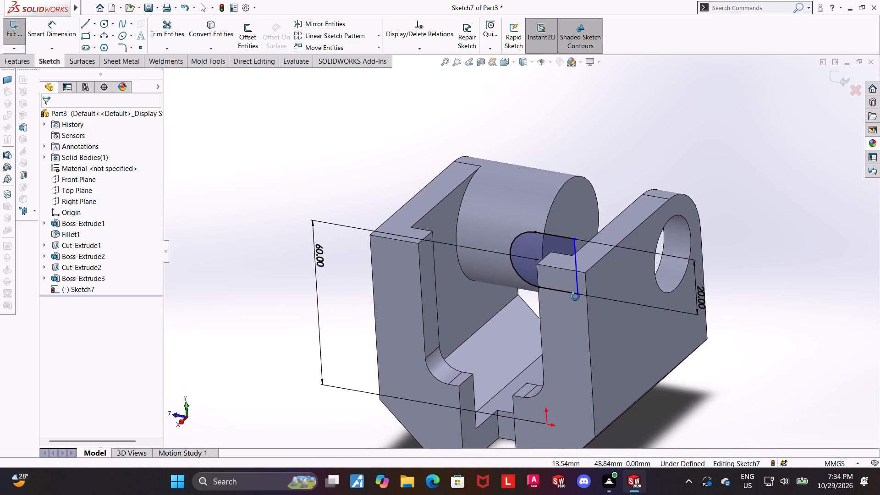
pyautogui.moveTo(575, 297); pyautogui.dragTo(569, 297, button='middle')
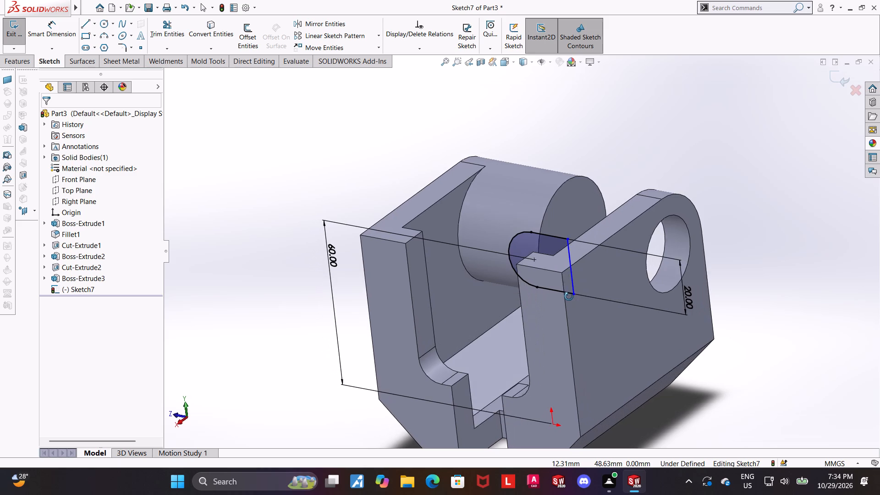
pyautogui.moveTo(569, 297); pyautogui.dragTo(589, 283, button='middle')
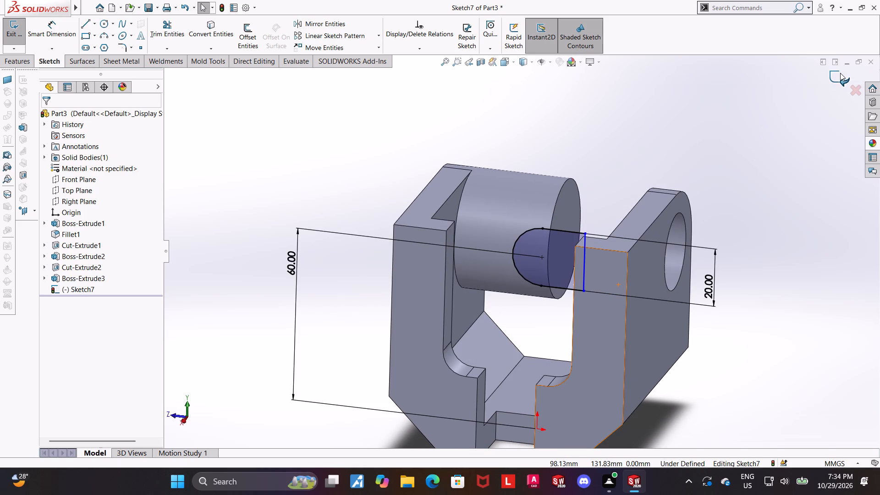
pyautogui.click(837, 73)
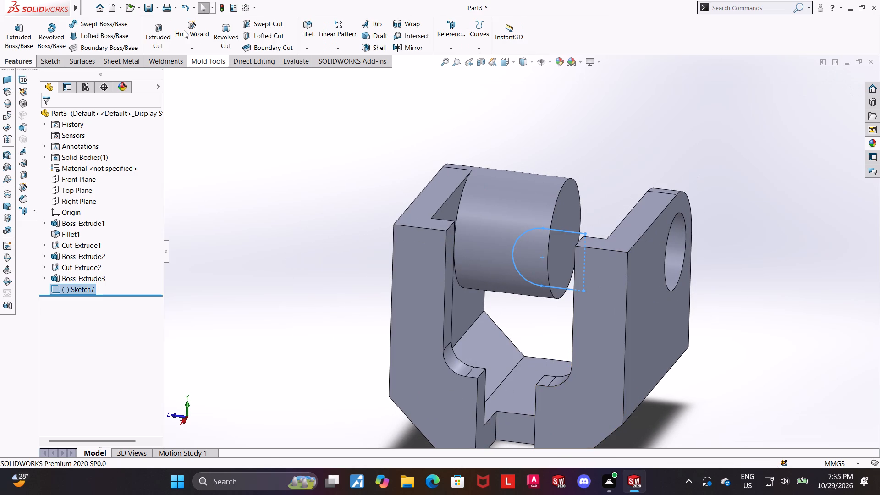
pyautogui.click(173, 29)
pyautogui.click(167, 31)
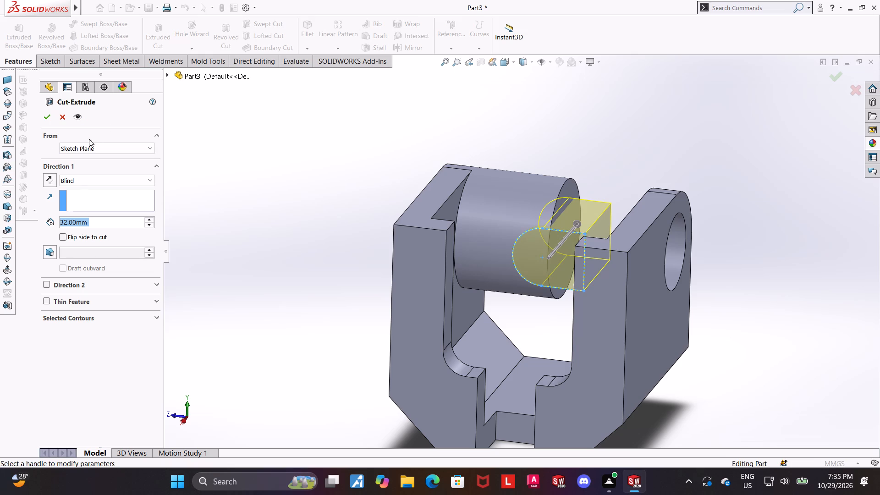
pyautogui.click(77, 177)
pyautogui.click(84, 201)
pyautogui.click(48, 119)
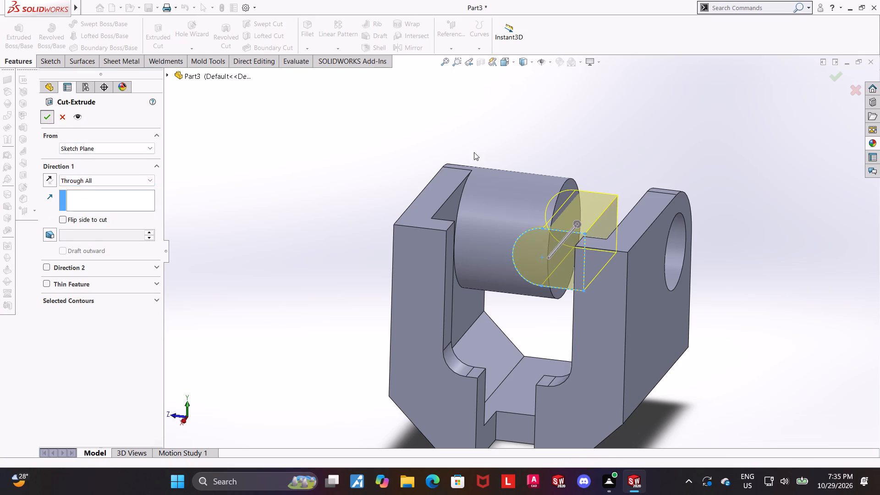
pyautogui.click(738, 162)
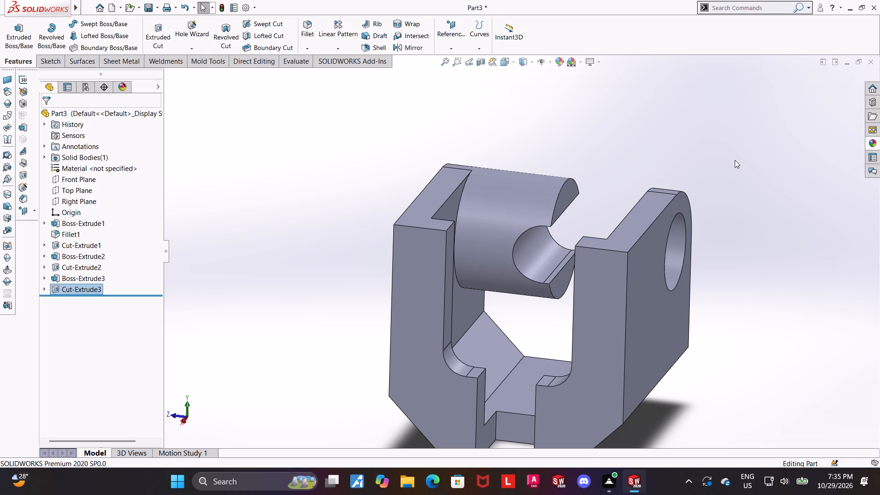
# Delete the Cut-Extrude1 hole feature from the side wall, keeping its circle sketch.
pyautogui.moveTo(727, 157); pyautogui.dragTo(715, 146, button='middle')
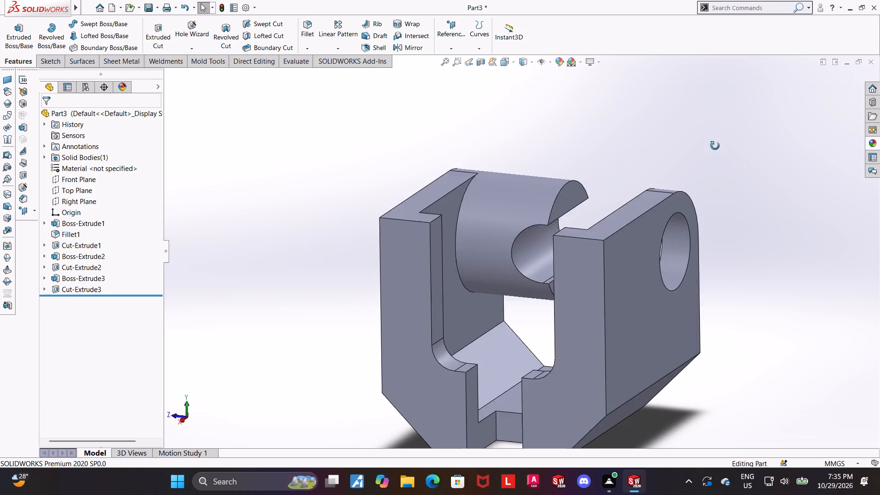
pyautogui.moveTo(715, 146); pyautogui.dragTo(680, 186, button='middle')
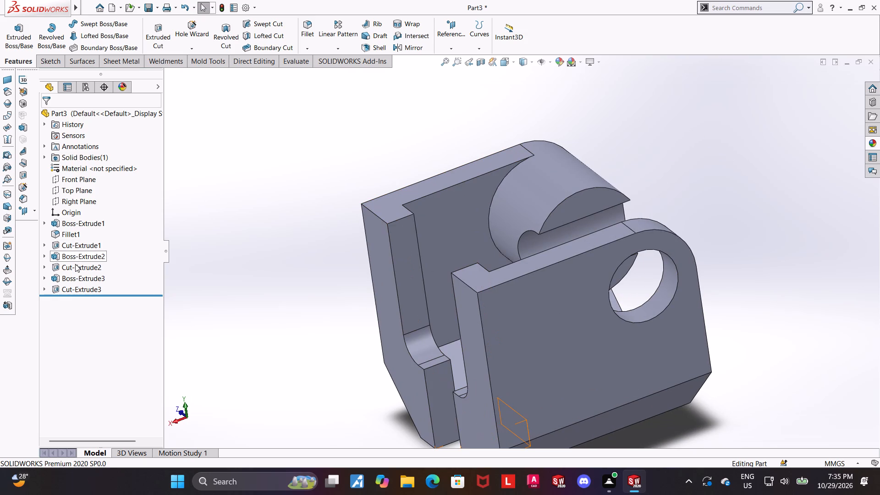
pyautogui.click(75, 246)
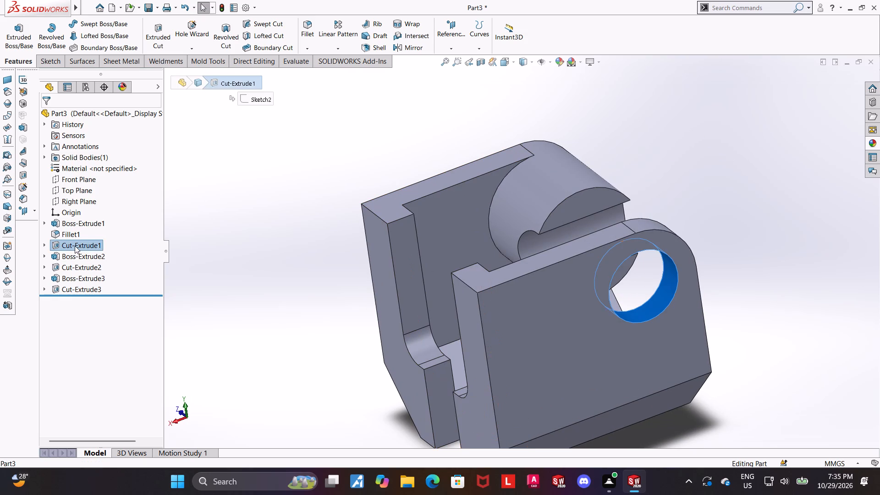
pyautogui.rightClick(75, 246)
pyautogui.click(107, 299)
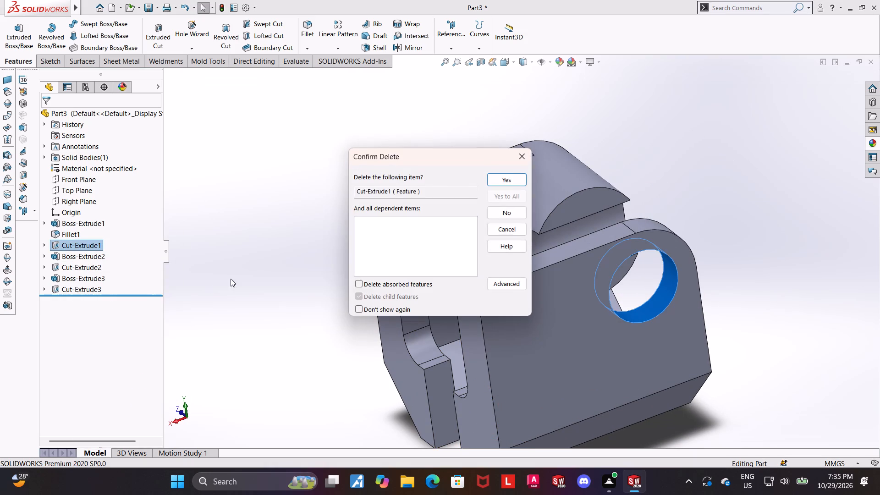
pyautogui.click(511, 175)
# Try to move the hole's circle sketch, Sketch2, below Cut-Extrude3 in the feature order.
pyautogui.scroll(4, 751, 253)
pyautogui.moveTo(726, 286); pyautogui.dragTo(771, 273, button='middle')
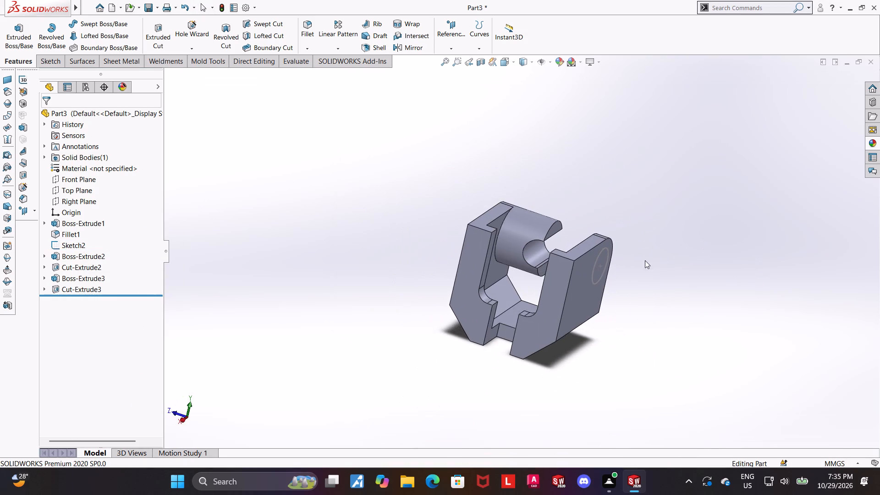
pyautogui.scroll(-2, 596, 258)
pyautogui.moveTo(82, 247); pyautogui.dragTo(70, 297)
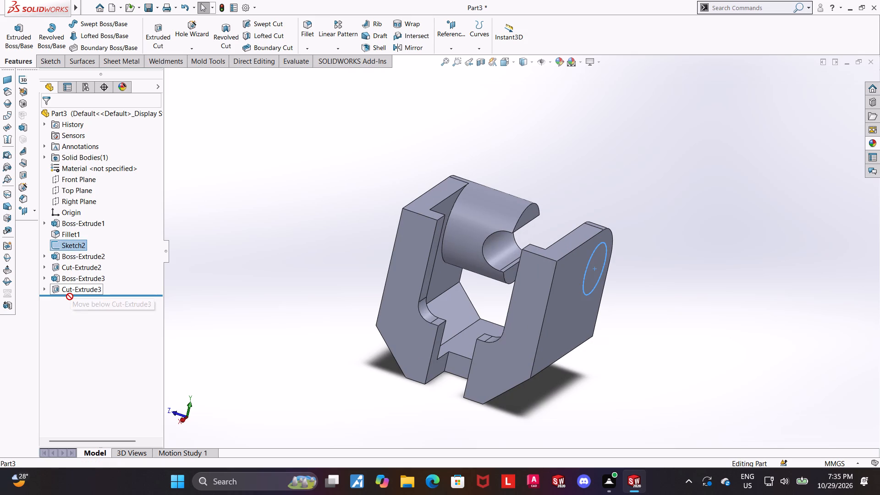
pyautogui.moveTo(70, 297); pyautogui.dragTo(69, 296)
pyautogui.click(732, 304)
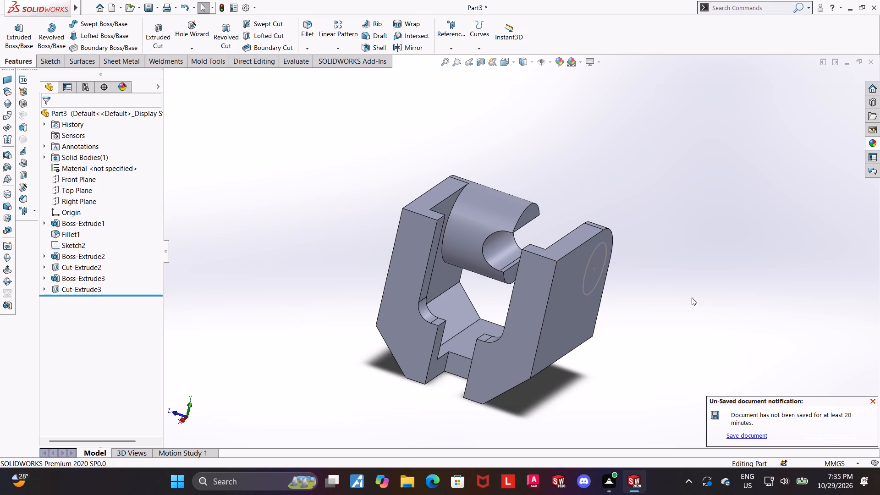
# Examine the slotted boss and the channel walls from several angles and in the Right view.
pyautogui.moveTo(693, 285); pyautogui.dragTo(723, 276, button='middle')
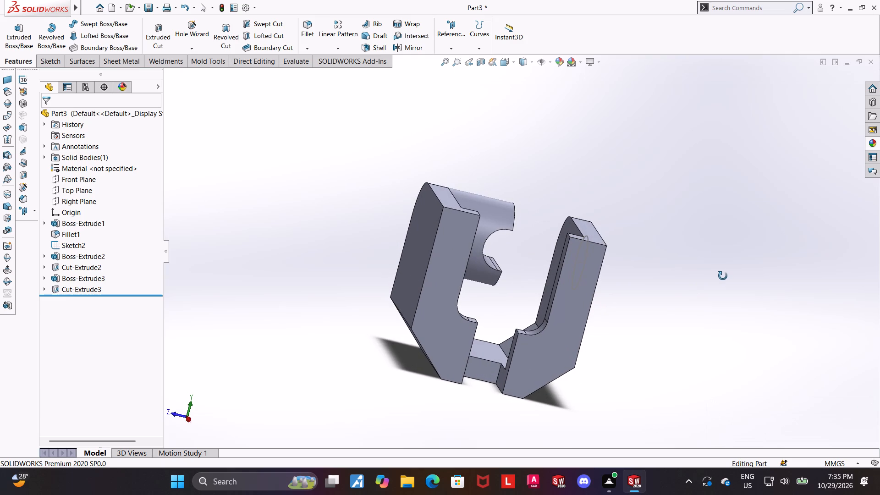
pyautogui.moveTo(723, 276); pyautogui.dragTo(721, 270, button='middle')
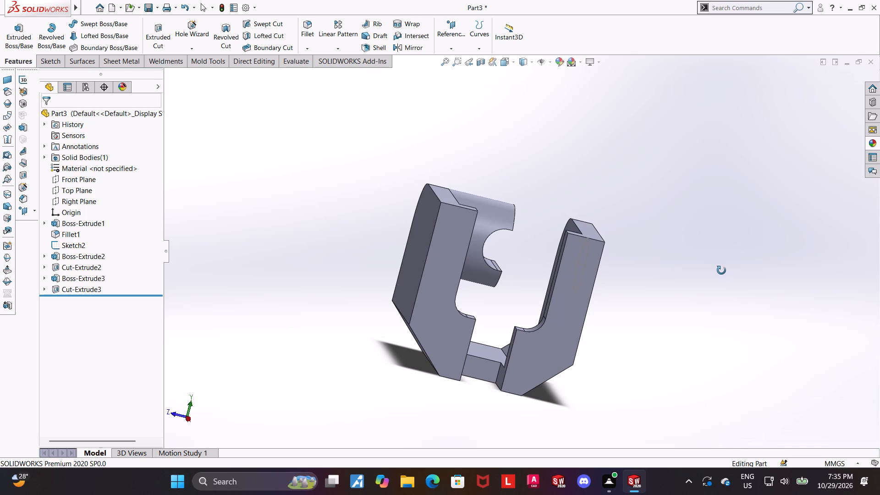
pyautogui.moveTo(721, 270); pyautogui.dragTo(693, 269, button='middle')
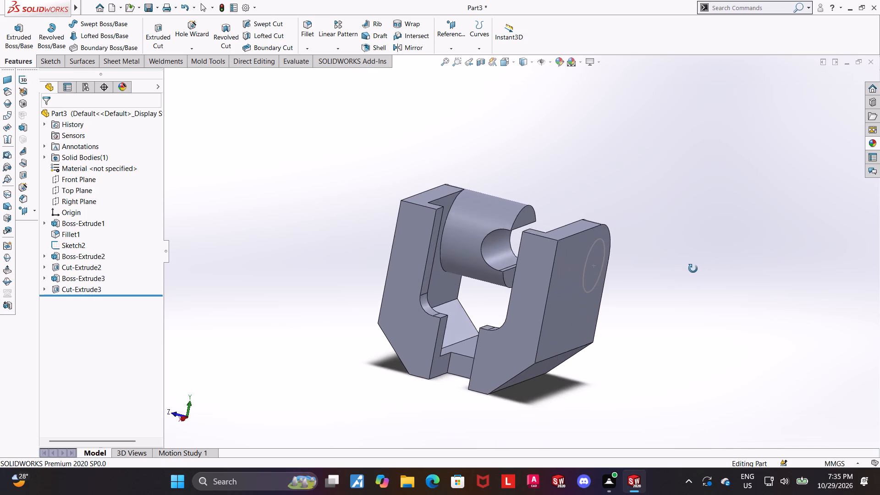
pyautogui.moveTo(693, 269); pyautogui.dragTo(705, 257, button='middle')
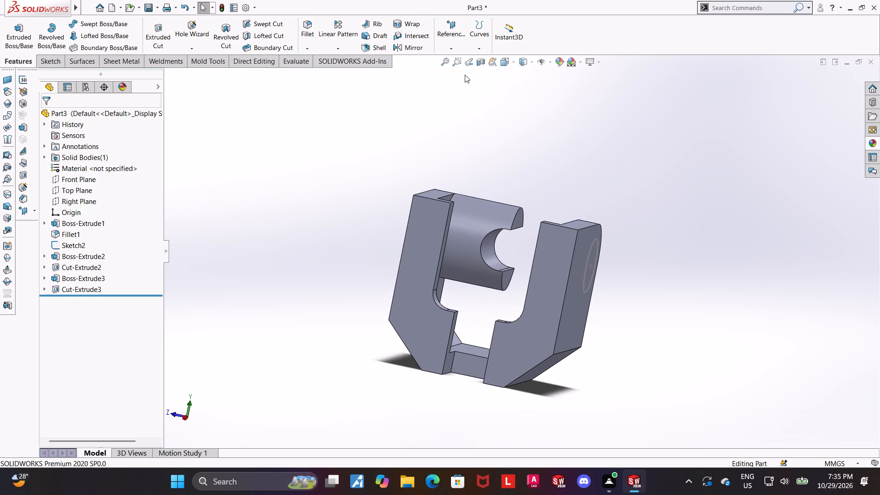
pyautogui.click(500, 60)
pyautogui.click(416, 314)
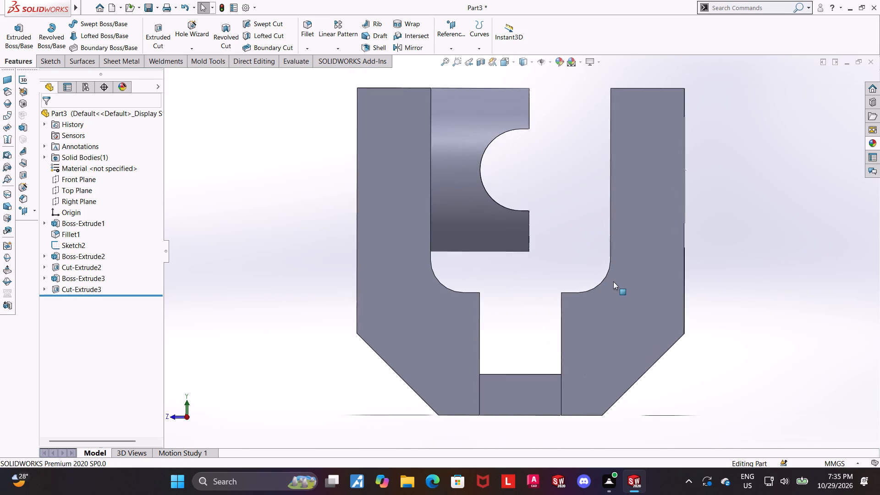
pyautogui.scroll(3, 615, 280)
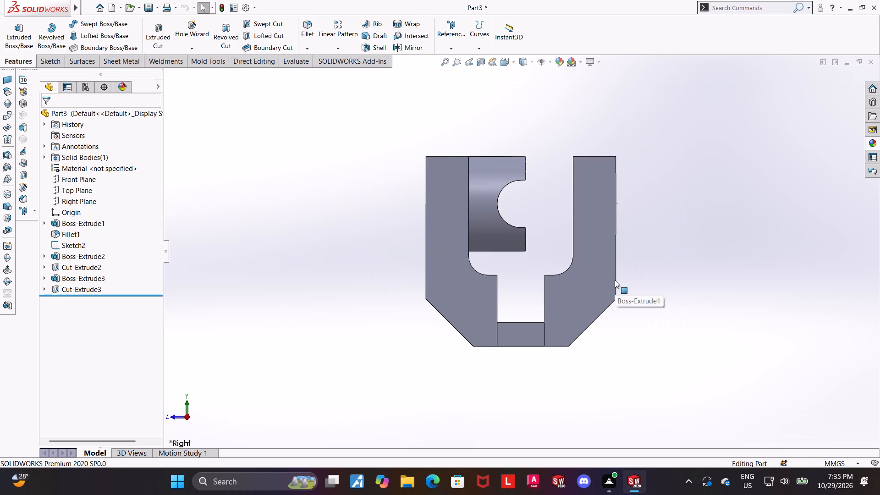
pyautogui.scroll(1, 615, 280)
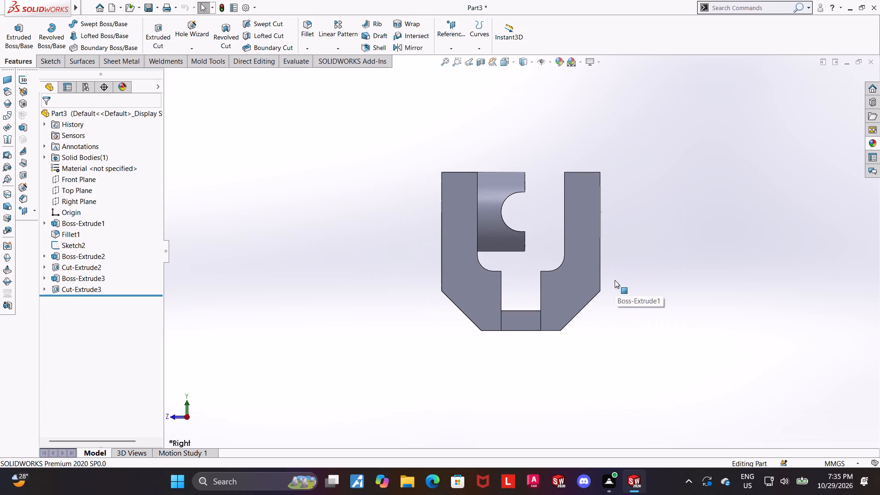
pyautogui.scroll(1, 615, 280)
pyautogui.scroll(-2, 511, 197)
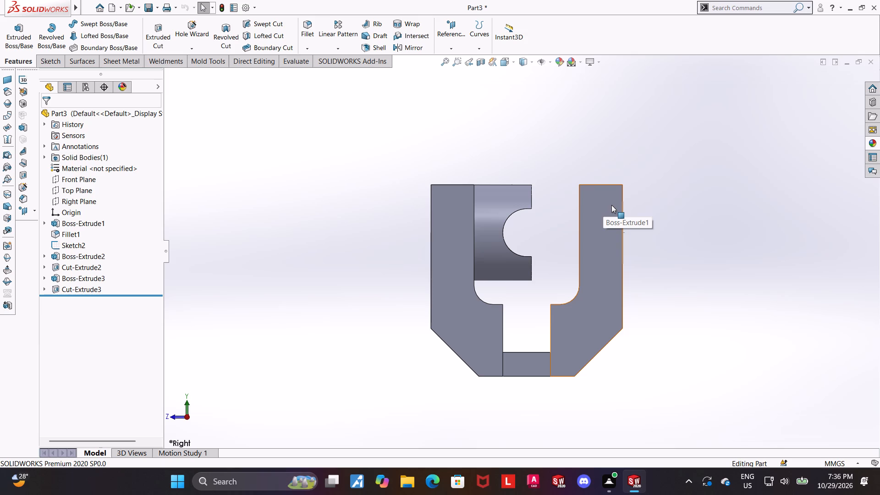
pyautogui.scroll(1, 549, 219)
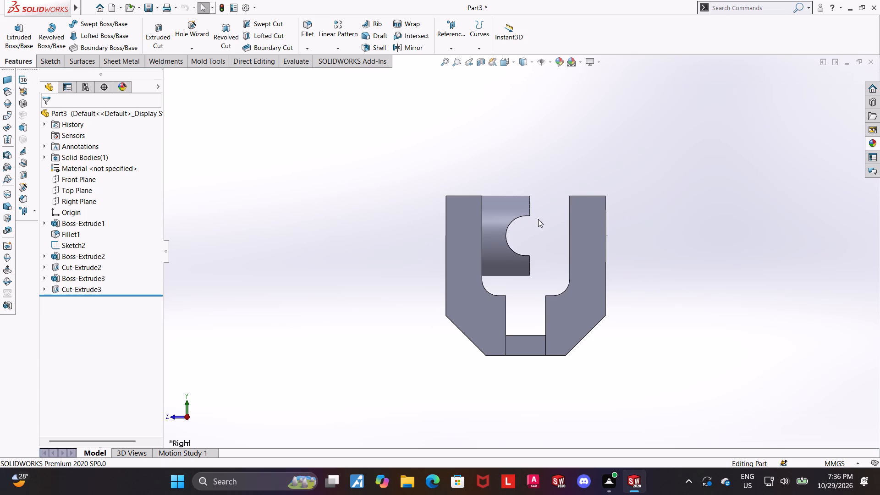
pyautogui.scroll(1, 550, 220)
pyautogui.scroll(-2, 608, 223)
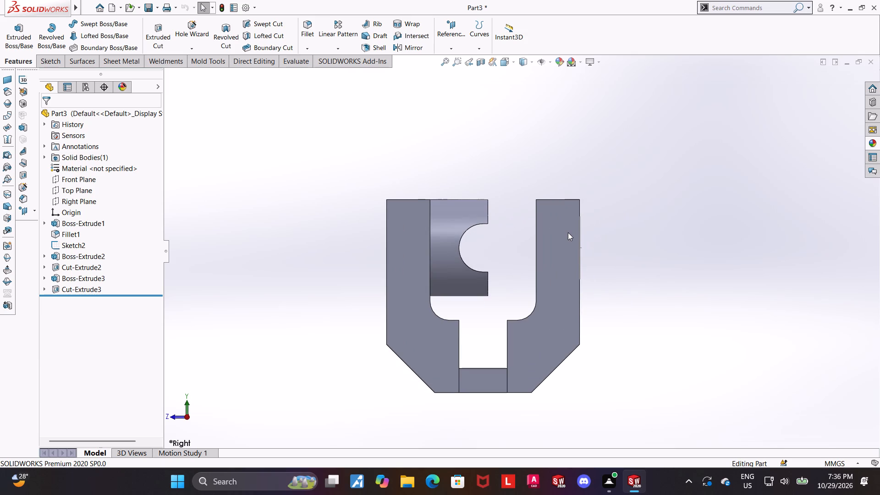
pyautogui.scroll(1, 568, 232)
pyautogui.scroll(-1, 501, 232)
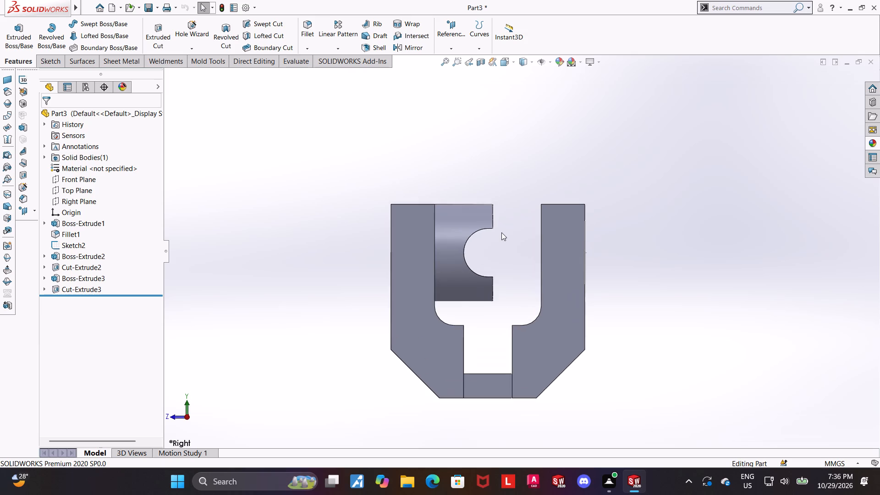
pyautogui.scroll(-1, 501, 232)
pyautogui.scroll(-1, 551, 249)
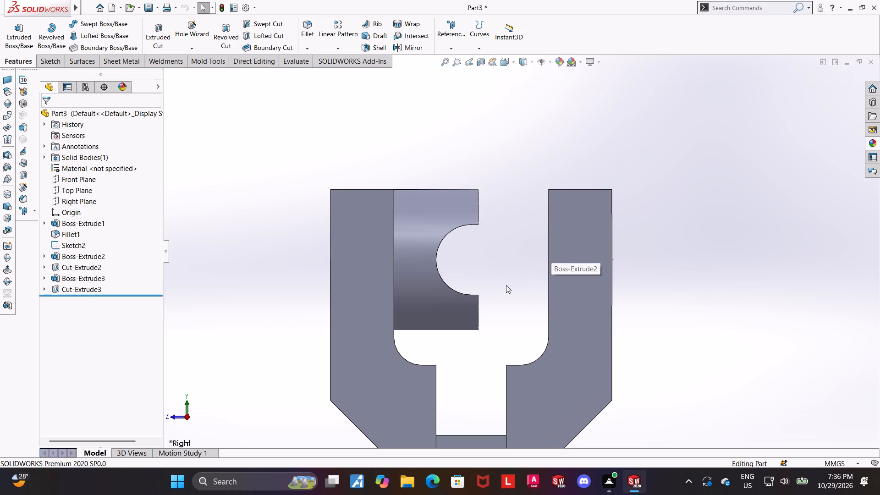
pyautogui.scroll(1, 504, 285)
pyautogui.scroll(-1, 504, 285)
pyautogui.scroll(1, 504, 285)
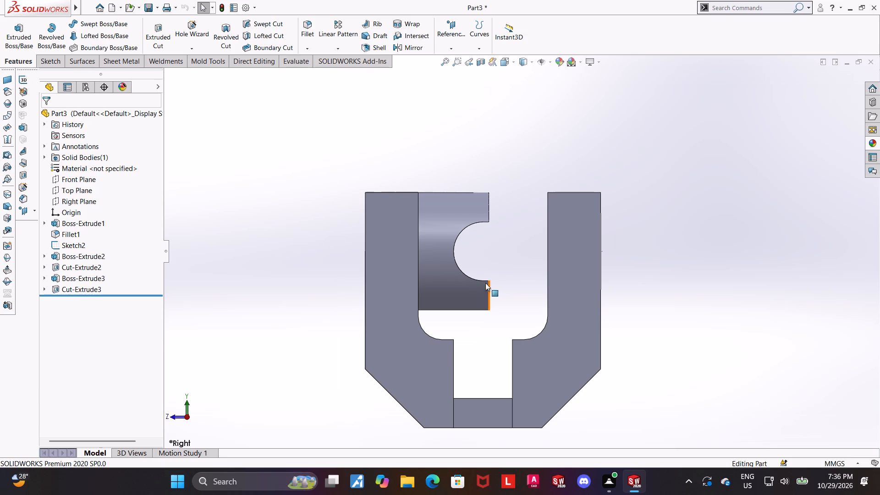
pyautogui.scroll(1, 516, 286)
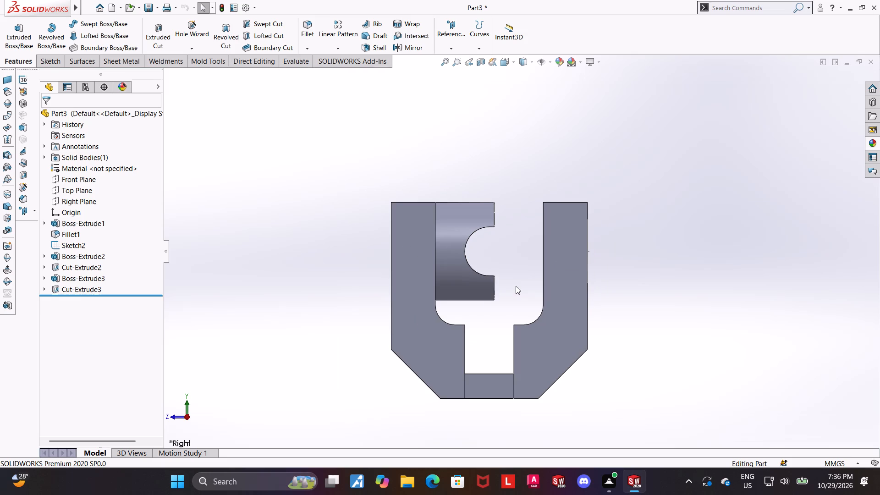
# Examine the slotted boss and its gap to the opposite wall in the Right view and from several angles.
pyautogui.scroll(-1, 516, 286)
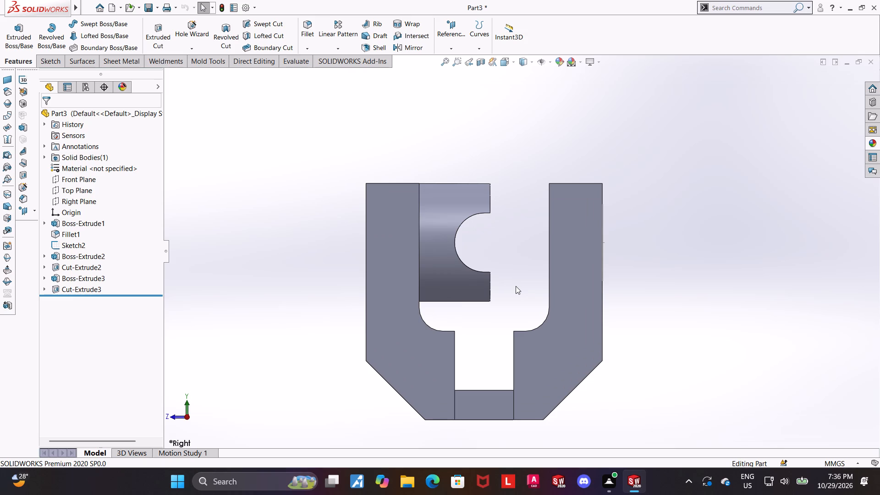
pyautogui.scroll(1, 523, 285)
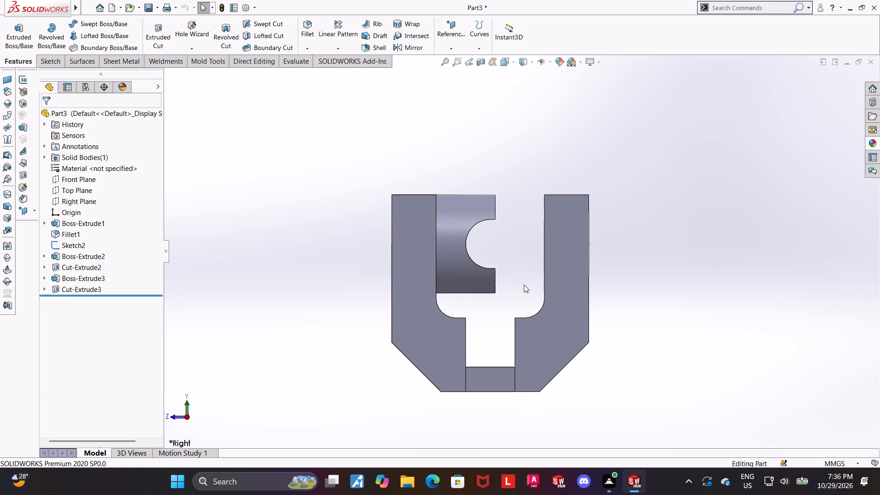
pyautogui.scroll(-1, 520, 267)
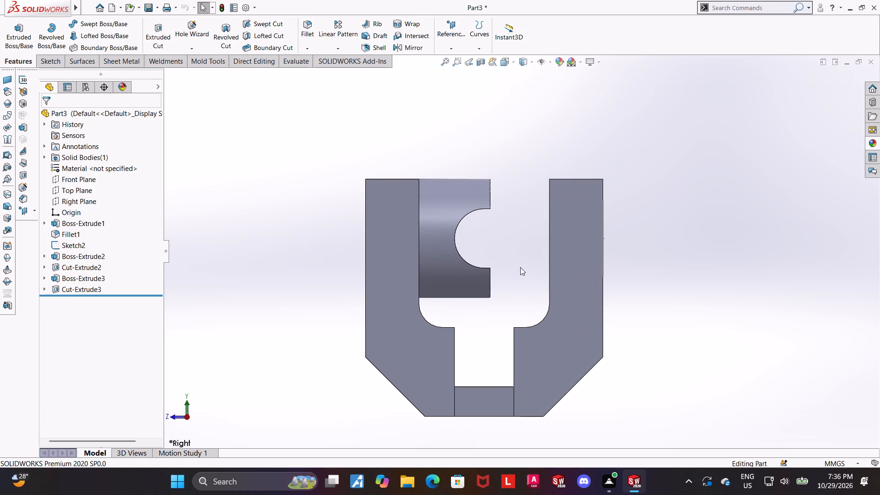
pyautogui.scroll(1, 520, 267)
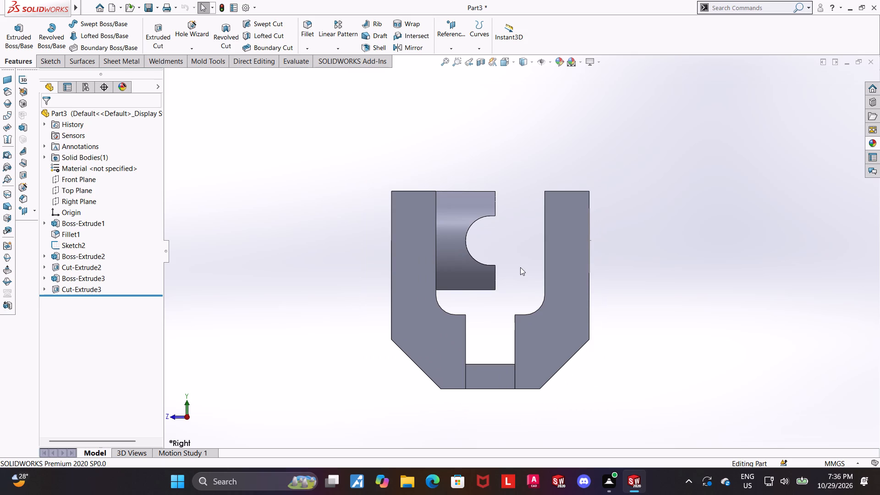
pyautogui.scroll(-1, 520, 267)
pyautogui.moveTo(517, 266); pyautogui.dragTo(514, 268, button='middle')
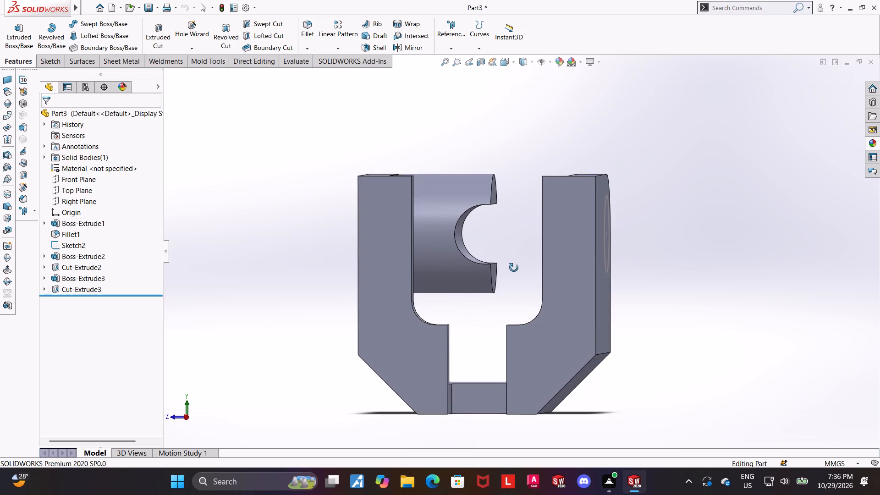
pyautogui.moveTo(514, 268); pyautogui.dragTo(489, 290, button='middle')
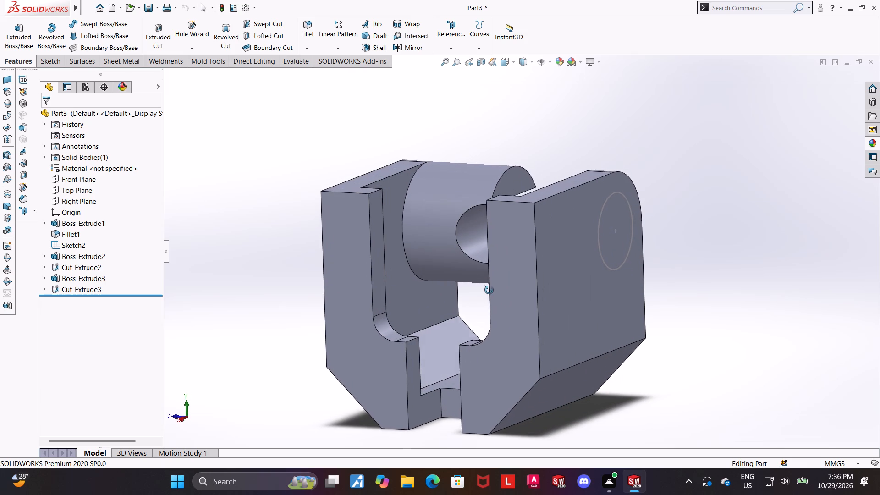
pyautogui.moveTo(489, 290); pyautogui.dragTo(488, 294, button='middle')
pyautogui.moveTo(640, 197); pyautogui.dragTo(597, 245, button='middle')
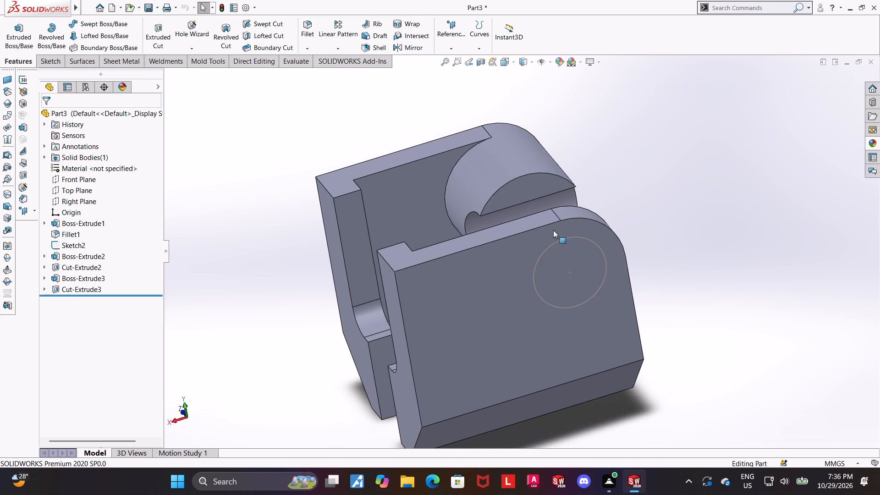
pyautogui.moveTo(553, 230); pyautogui.dragTo(567, 242, button='middle')
pyautogui.scroll(1, 572, 246)
pyautogui.moveTo(534, 224); pyautogui.dragTo(540, 214, button='middle')
pyautogui.scroll(1, 535, 215)
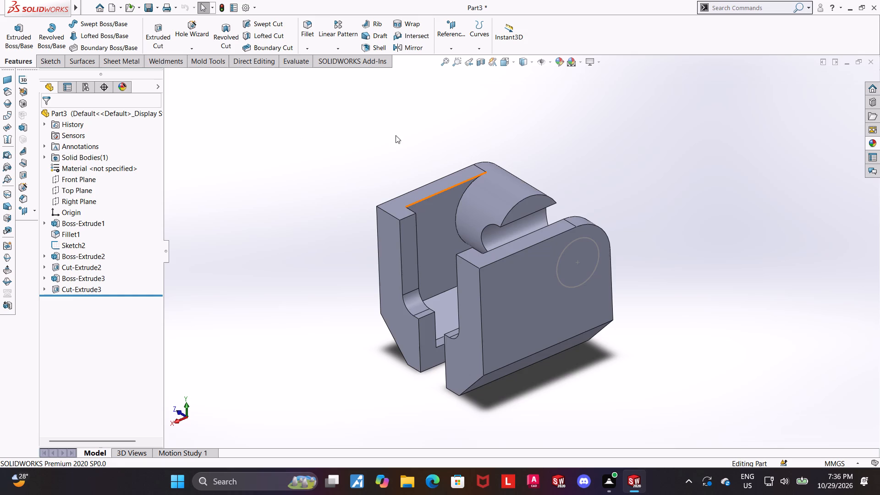
pyautogui.scroll(-2, 591, 200)
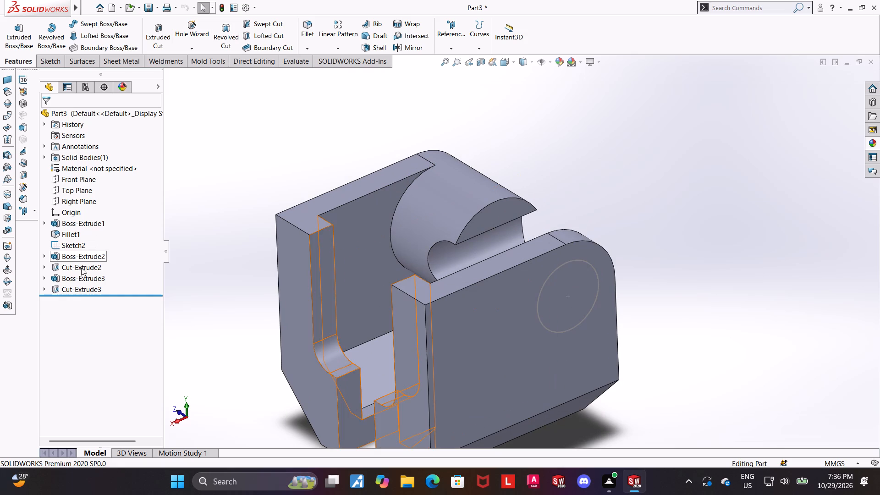
# Edit the round boss extrusion, Boss-Extrude3, and set its blind depth to 40 mm.
pyautogui.click(75, 280)
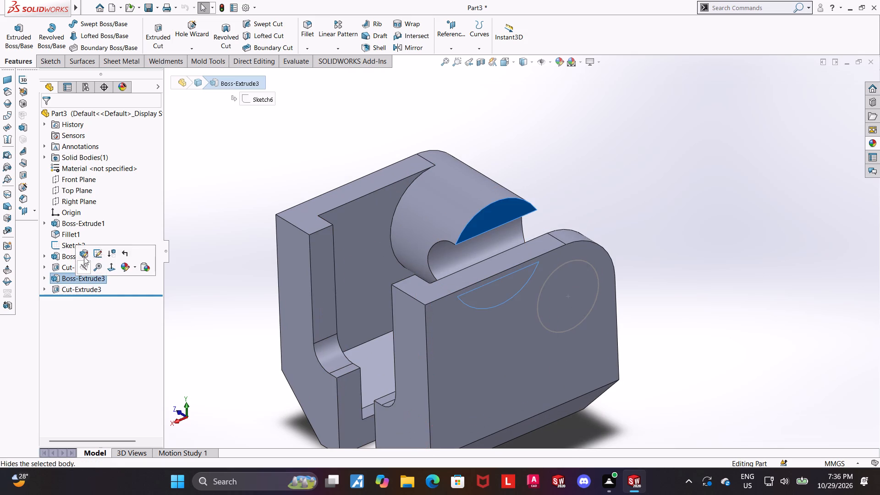
pyautogui.click(84, 257)
pyautogui.moveTo(586, 235); pyautogui.dragTo(580, 254, button='middle')
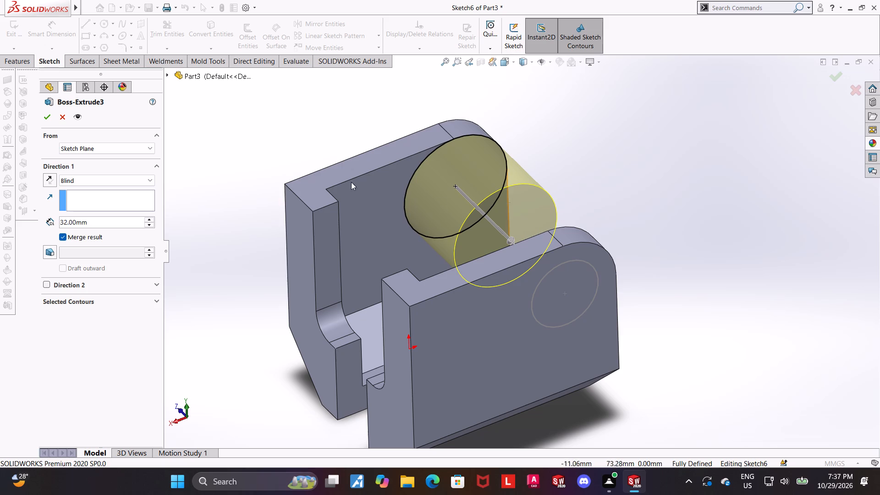
pyautogui.click(123, 221)
pyautogui.click(122, 221)
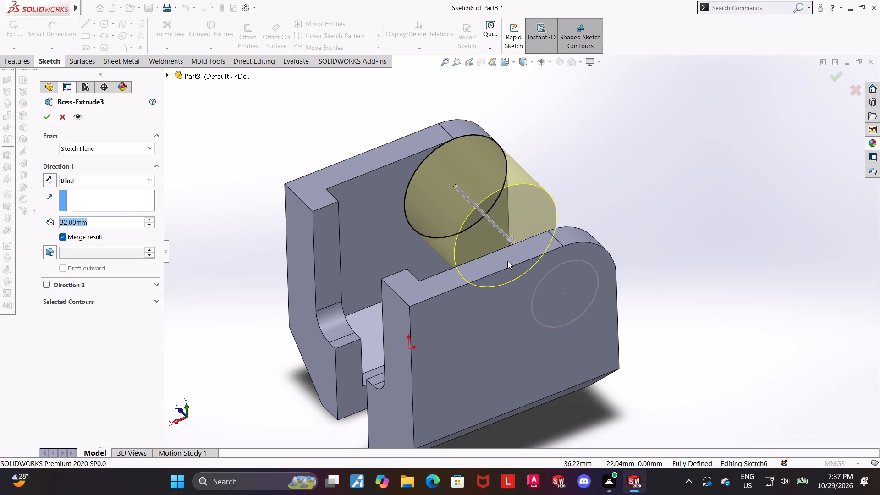
pyautogui.click(100, 225)
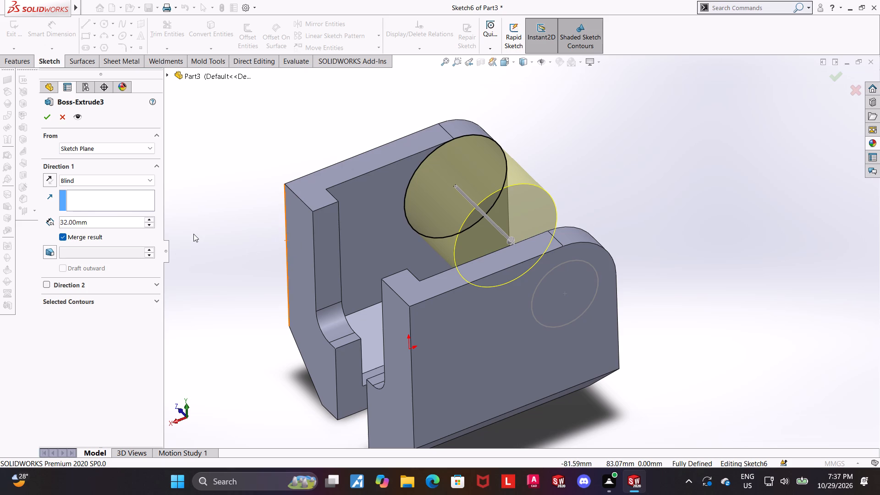
pyautogui.hotkey('shift', '+')
pyautogui.press('8')
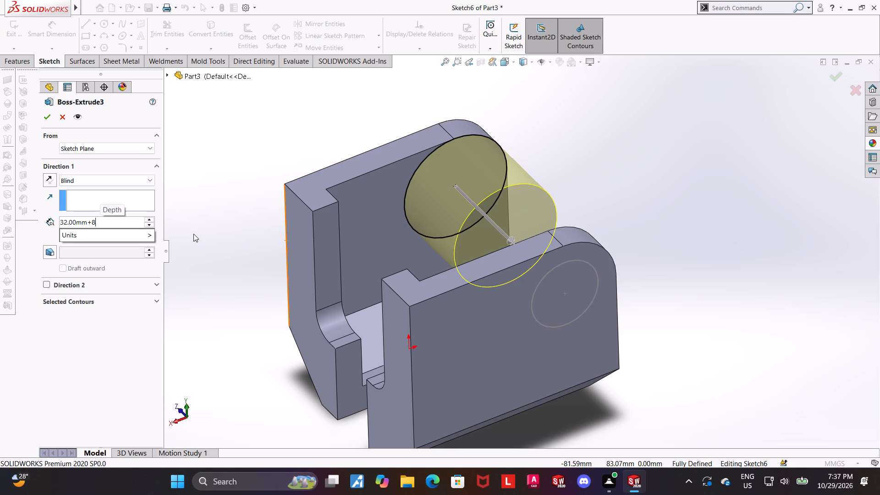
pyautogui.press('Return')
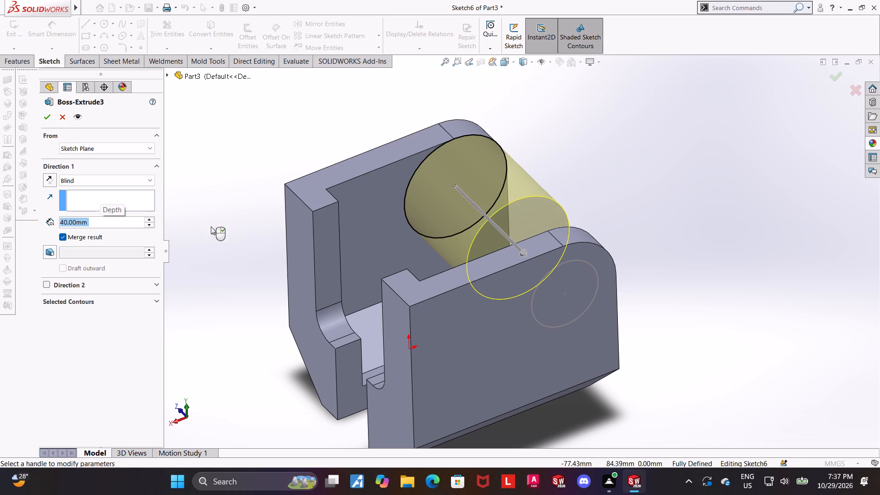
pyautogui.click(43, 118)
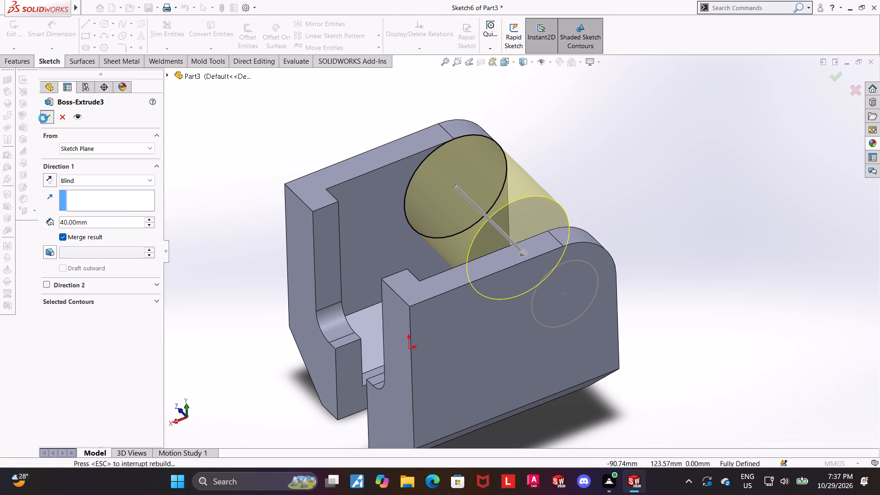
pyautogui.click(614, 175)
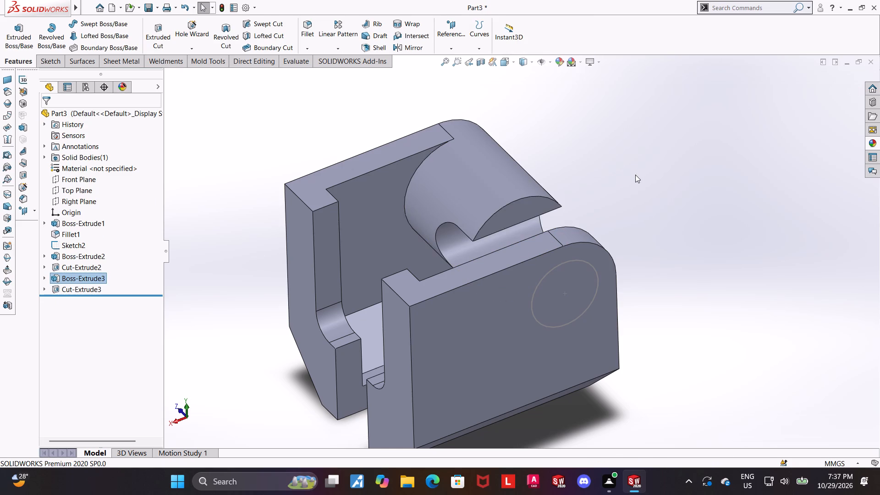
# Move the wall hole's circle sketch, Sketch2, below Cut-Extrude3 in the feature order.
pyautogui.moveTo(635, 175); pyautogui.dragTo(637, 180, button='middle')
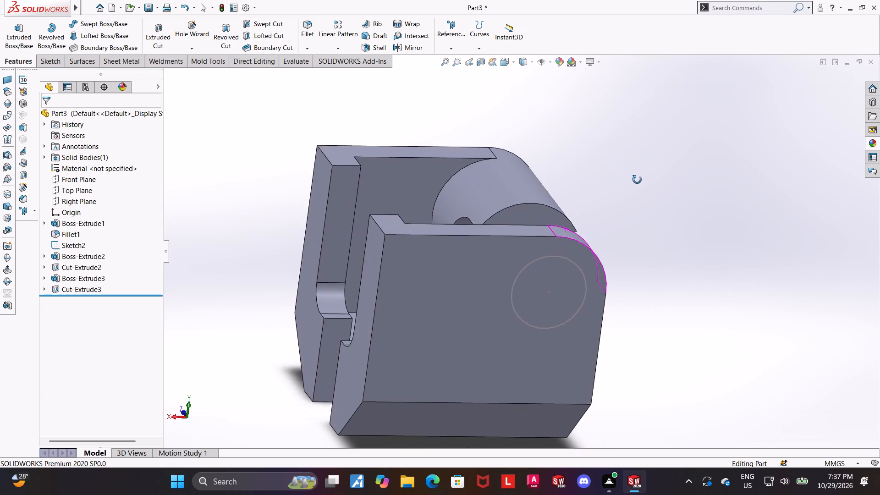
pyautogui.moveTo(637, 180); pyautogui.dragTo(681, 203, button='middle')
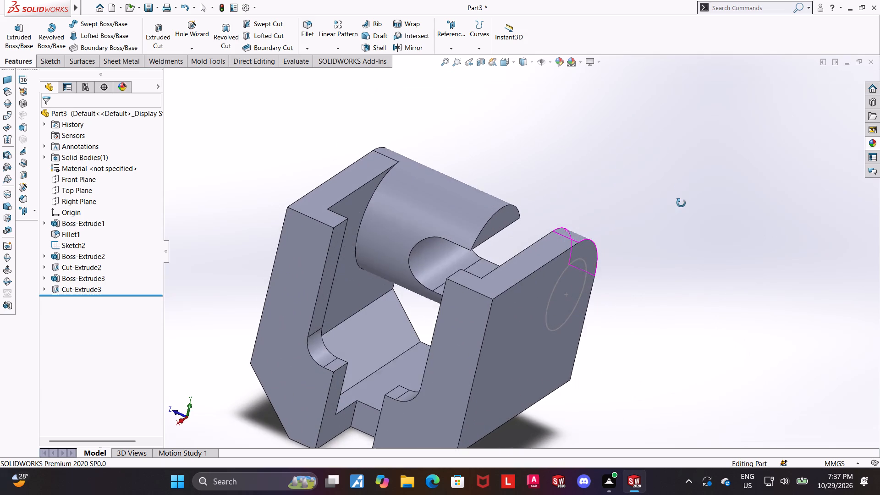
pyautogui.moveTo(681, 203); pyautogui.dragTo(703, 99, button='middle')
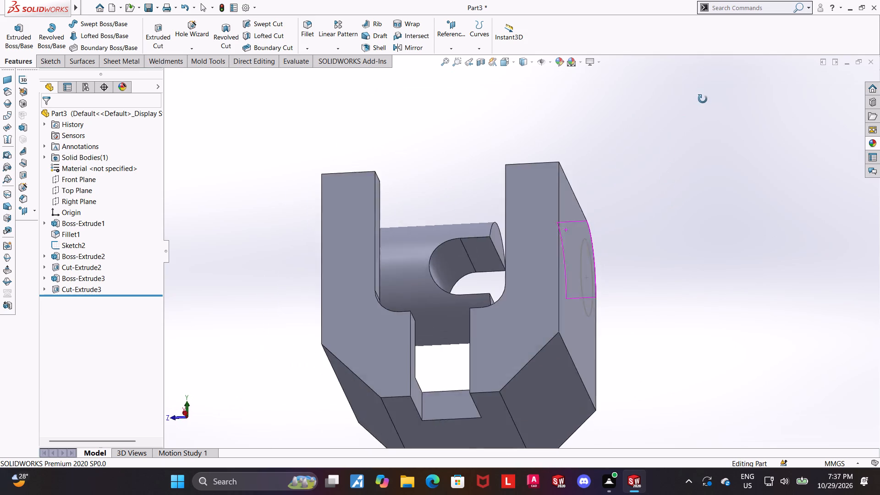
pyautogui.moveTo(703, 99); pyautogui.dragTo(710, 141, button='middle')
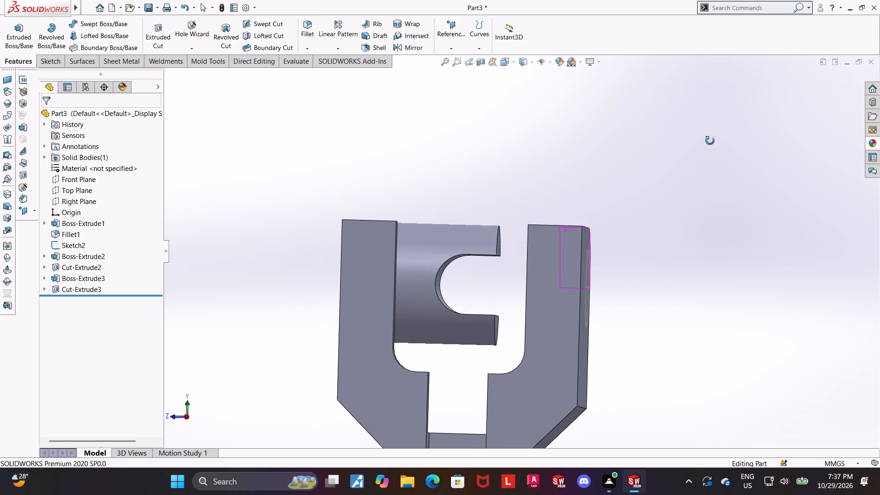
pyautogui.moveTo(710, 141); pyautogui.dragTo(695, 148, button='middle')
pyautogui.scroll(1, 710, 141)
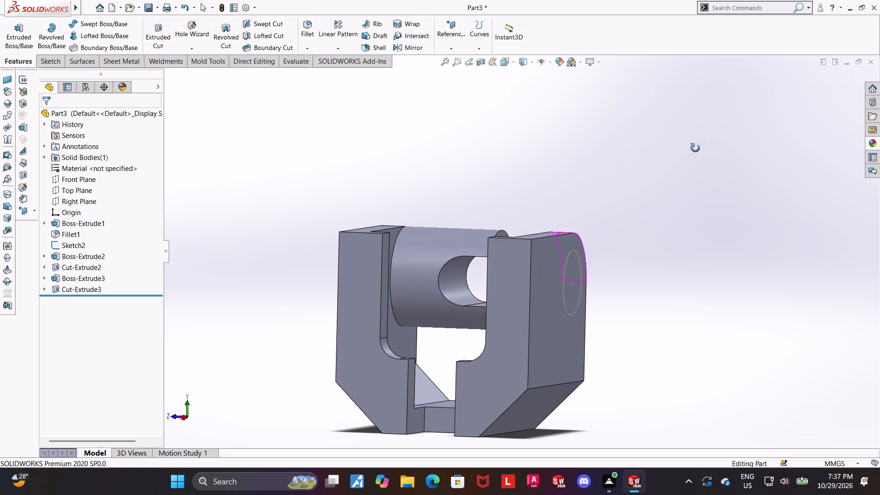
pyautogui.moveTo(695, 148); pyautogui.dragTo(668, 155, button='middle')
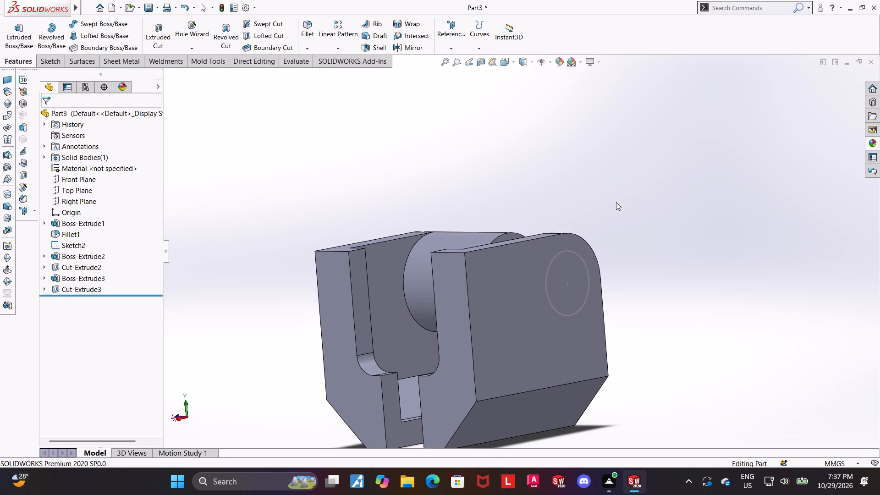
pyautogui.moveTo(56, 242); pyautogui.dragTo(61, 295)
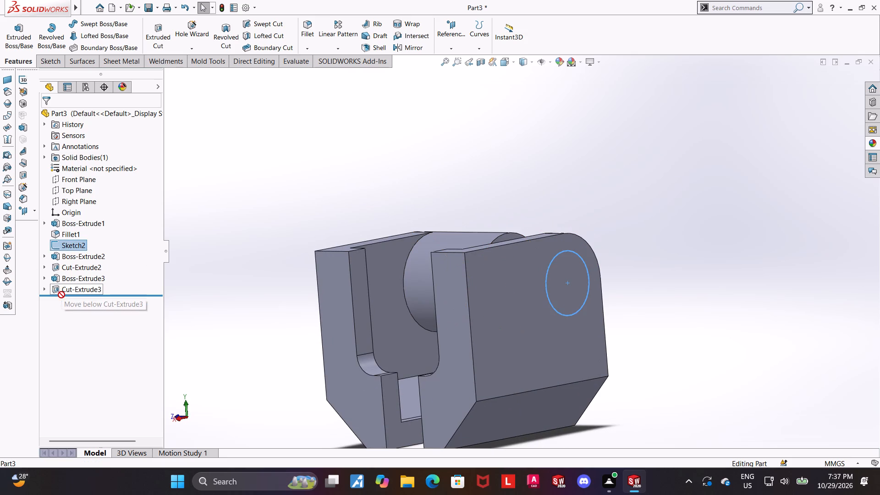
pyautogui.moveTo(61, 295); pyautogui.dragTo(61, 294)
# Cut the Sketch2 circle through both walls and the boss with an Extruded Cut set to Through All.
pyautogui.click(72, 288)
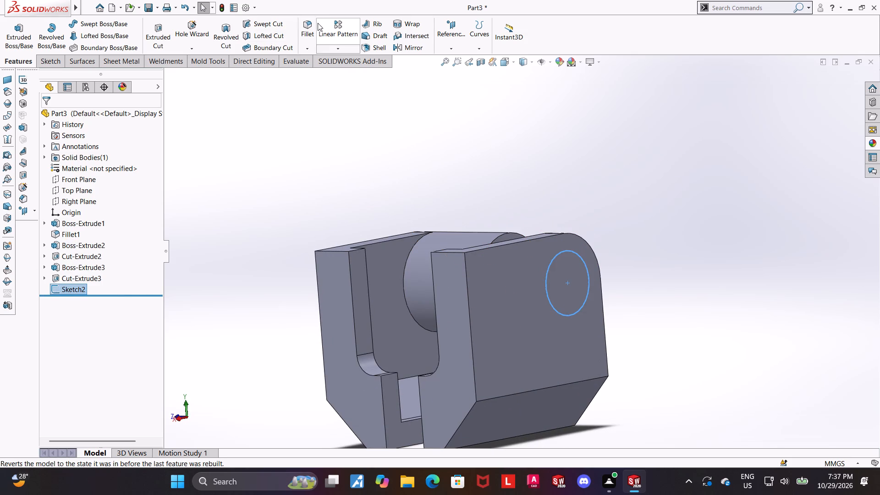
pyautogui.click(166, 31)
pyautogui.moveTo(218, 119); pyautogui.dragTo(233, 127, button='middle')
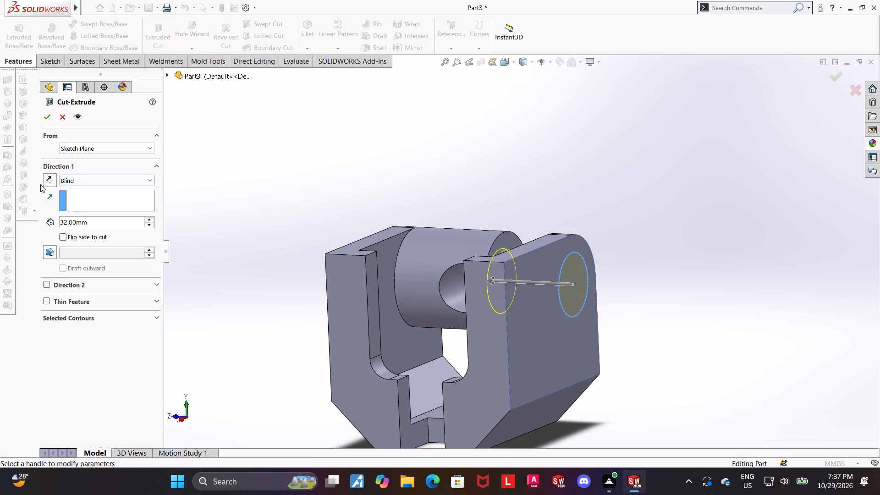
pyautogui.click(71, 183)
pyautogui.click(73, 197)
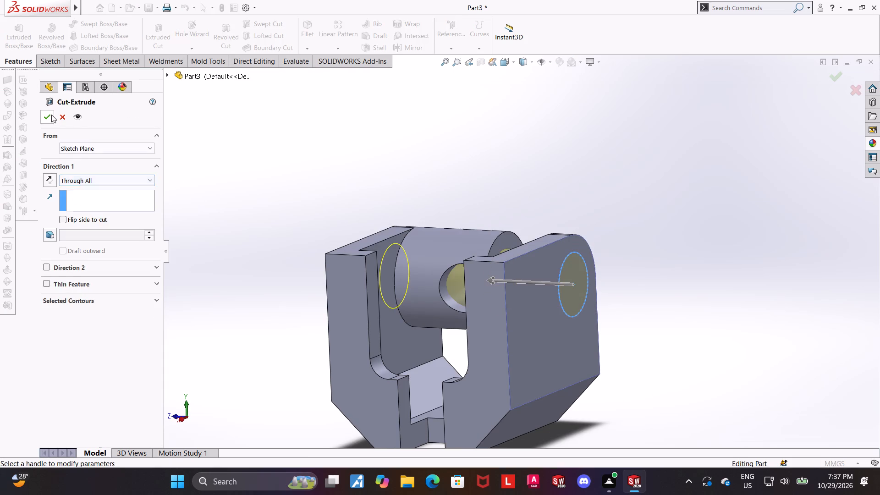
pyautogui.click(51, 115)
pyautogui.click(182, 149)
# Examine the hole through the walls and slotted boss from several angles and in the Right view.
pyautogui.moveTo(386, 215); pyautogui.dragTo(525, 198, button='middle')
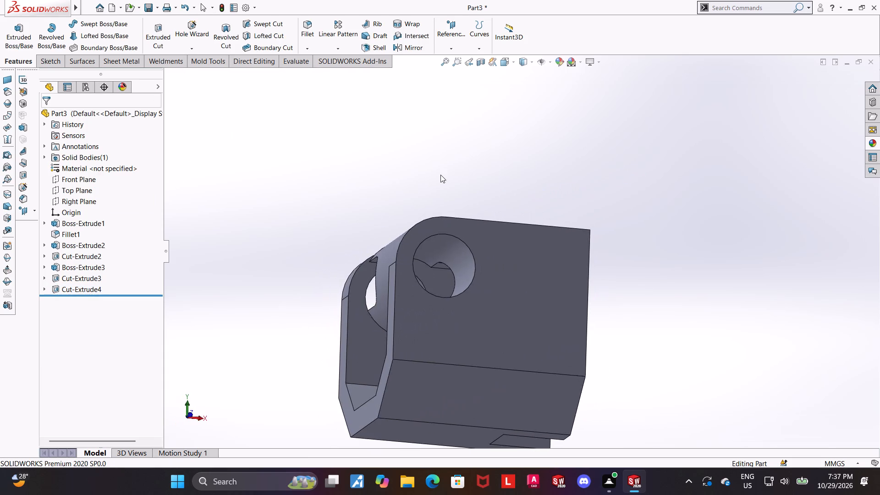
pyautogui.moveTo(465, 203); pyautogui.dragTo(366, 224, button='middle')
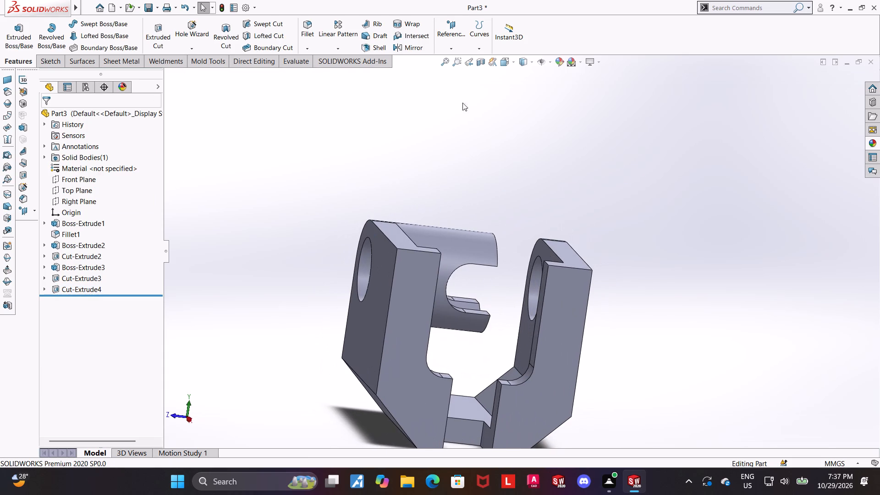
pyautogui.click(506, 60)
pyautogui.click(432, 212)
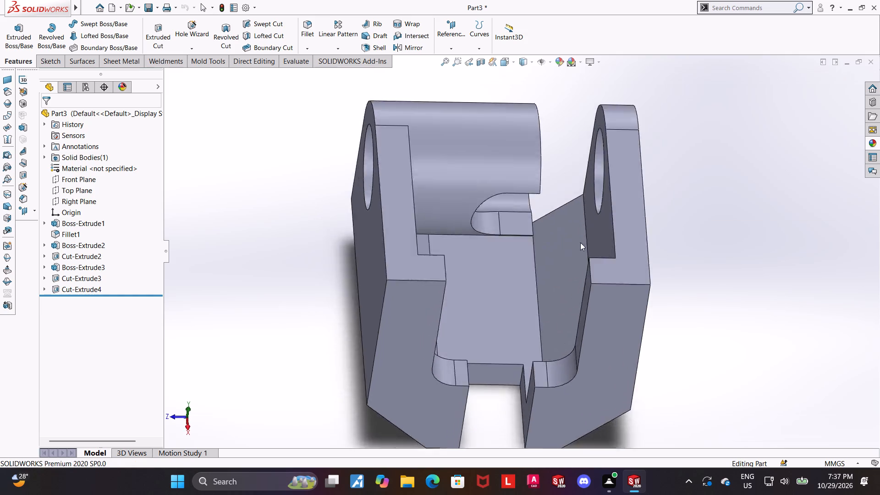
pyautogui.scroll(2, 710, 275)
pyautogui.moveTo(577, 229); pyautogui.dragTo(552, 222, button='middle')
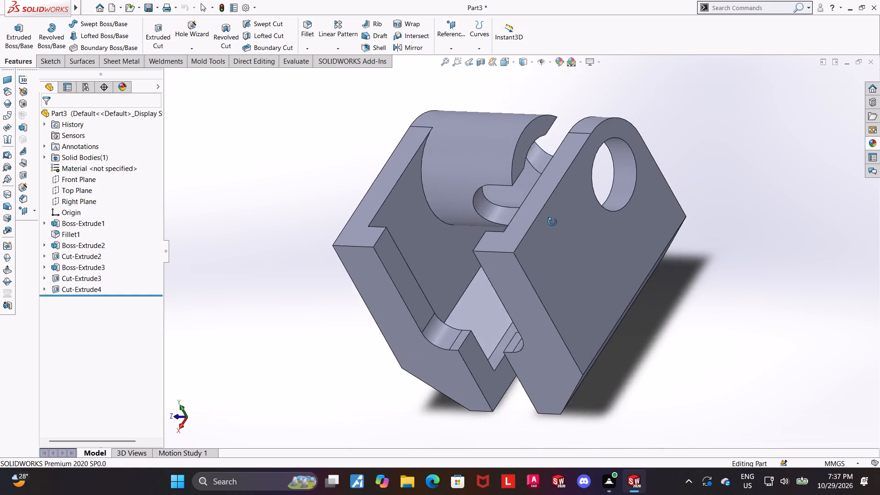
pyautogui.moveTo(552, 222); pyautogui.dragTo(600, 248, button='middle')
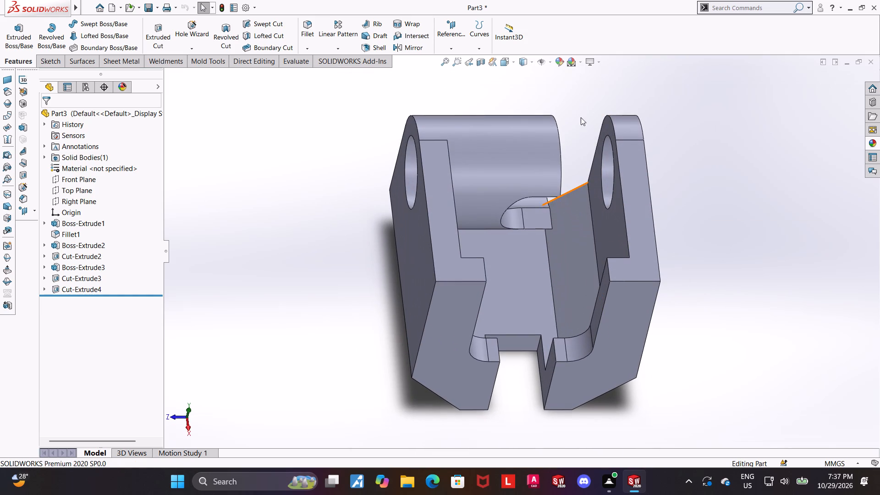
pyautogui.scroll(1, 540, 175)
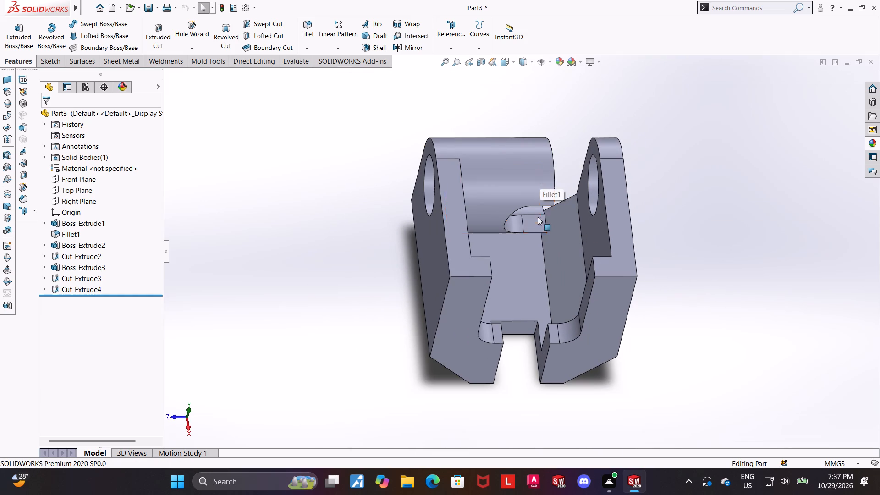
pyautogui.moveTo(533, 223); pyautogui.dragTo(532, 147, button='middle')
pyautogui.click(503, 63)
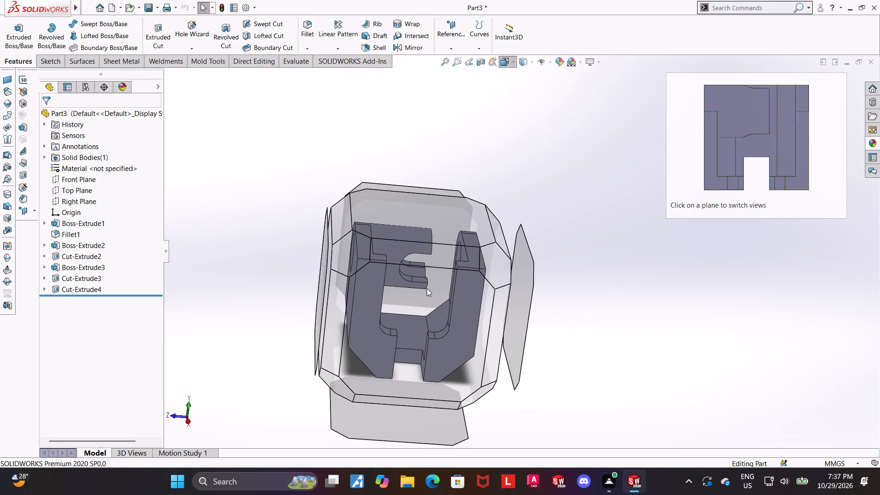
pyautogui.click(427, 288)
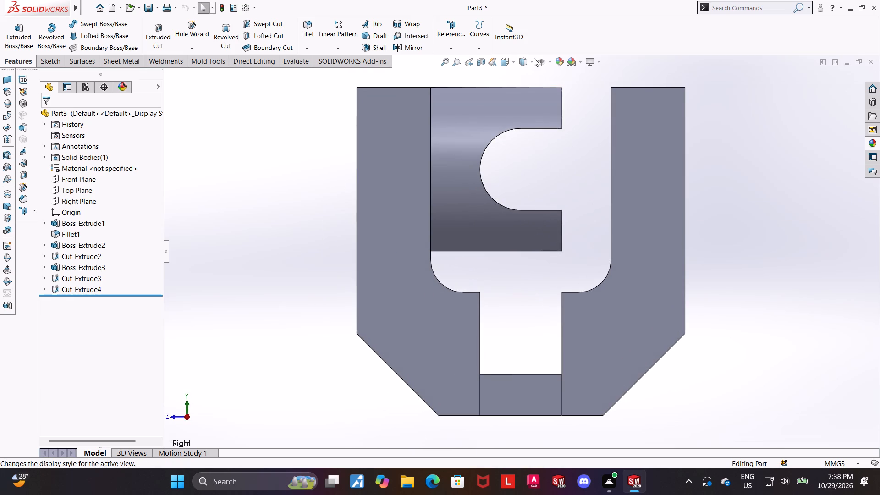
# Set the part's display style to Hidden Lines Visible.
pyautogui.click(532, 59)
pyautogui.click(524, 115)
# Examine the hidden lines of the slotted boss, hole and walls in the Top and Back views and from several angles.
pyautogui.scroll(2, 647, 202)
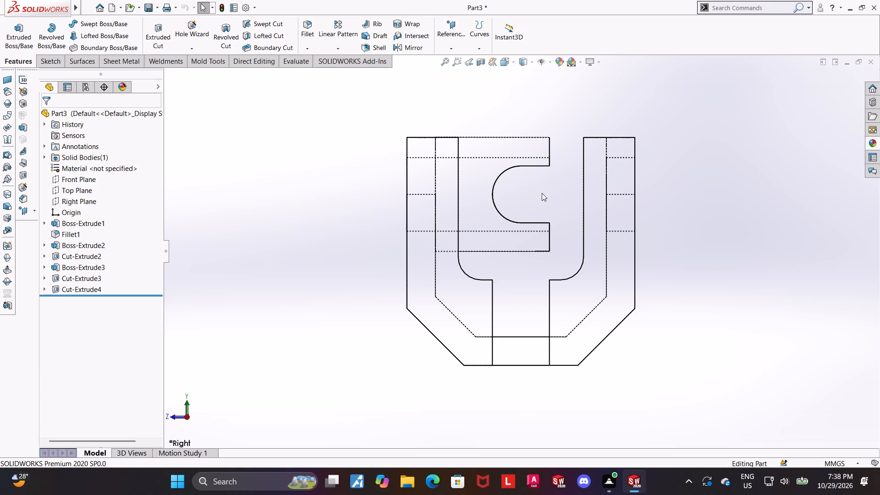
pyautogui.moveTo(617, 243); pyautogui.dragTo(512, 274, button='middle')
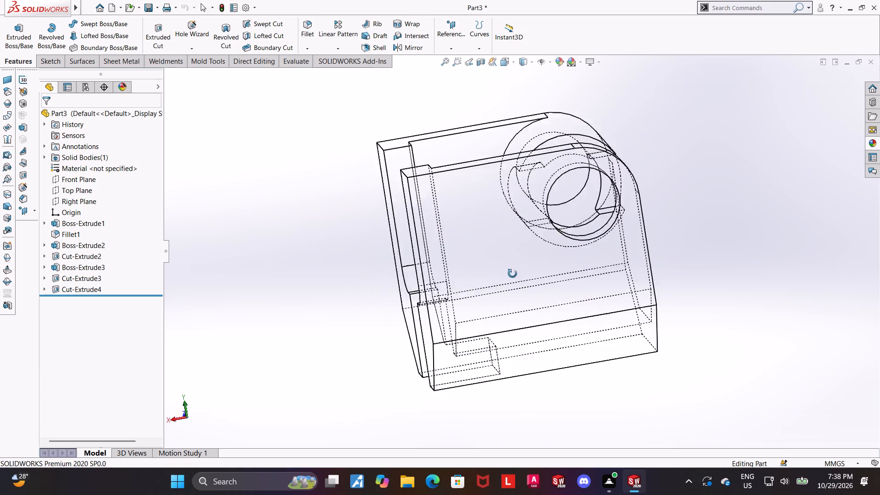
pyautogui.moveTo(512, 274); pyautogui.dragTo(508, 274, button='middle')
pyautogui.click(506, 63)
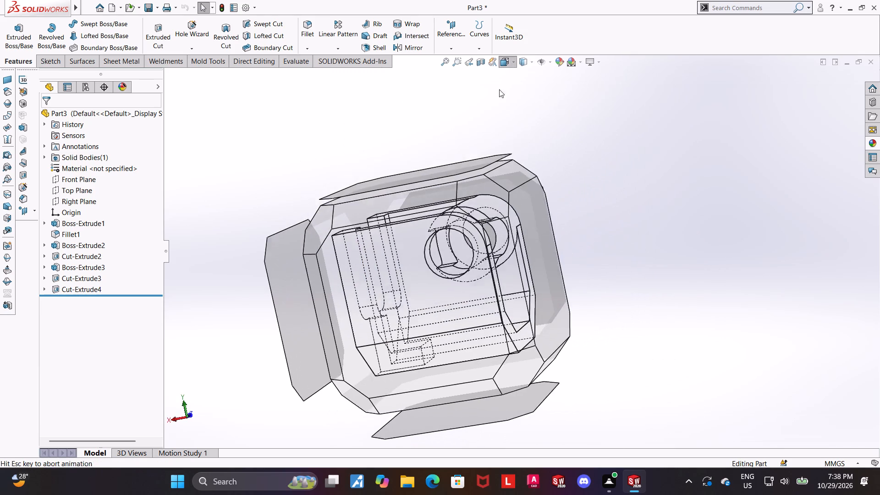
pyautogui.moveTo(456, 200); pyautogui.dragTo(484, 166, button='middle')
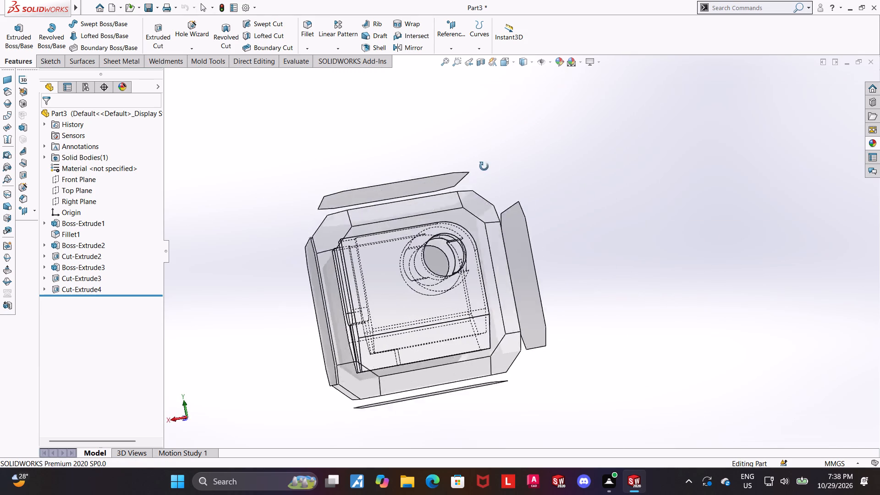
pyautogui.moveTo(484, 166); pyautogui.dragTo(568, 266, button='middle')
pyautogui.click(425, 253)
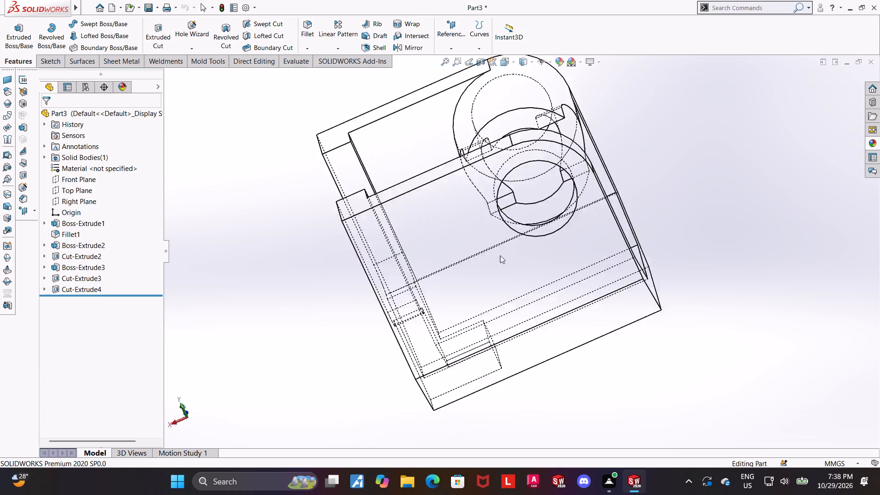
pyautogui.scroll(2, 647, 208)
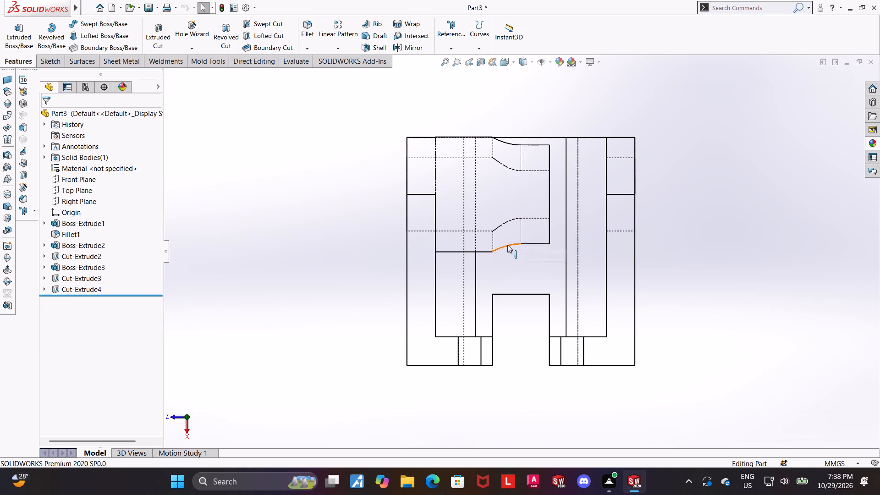
pyautogui.moveTo(468, 242); pyautogui.dragTo(534, 0, button='middle')
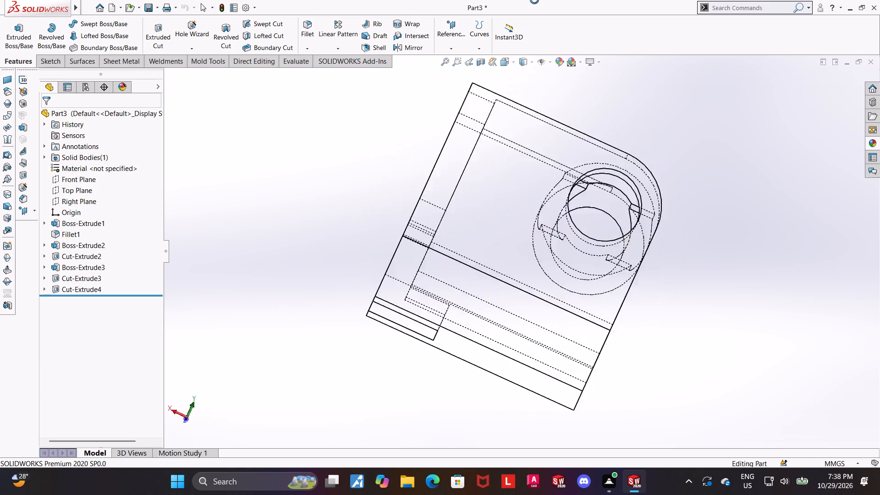
pyautogui.moveTo(534, 0); pyautogui.dragTo(581, 30, button='middle')
pyautogui.click(505, 66)
pyautogui.click(504, 269)
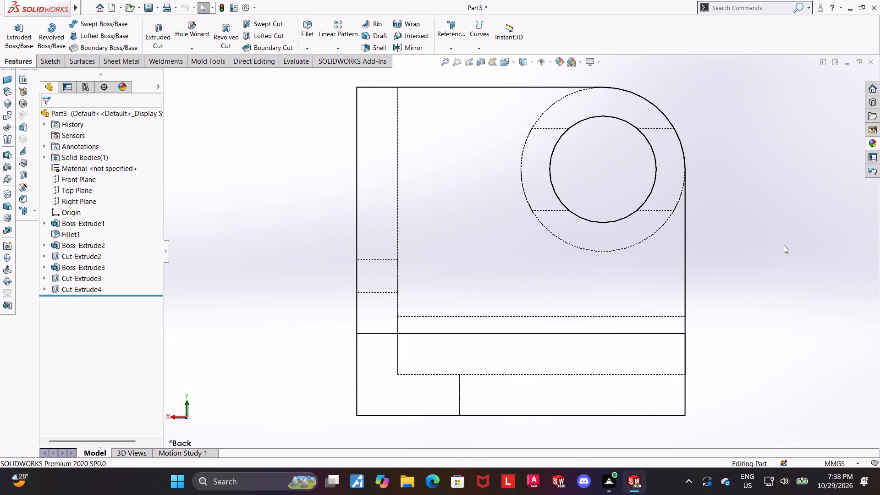
pyautogui.scroll(1, 702, 168)
pyautogui.scroll(-1, 658, 163)
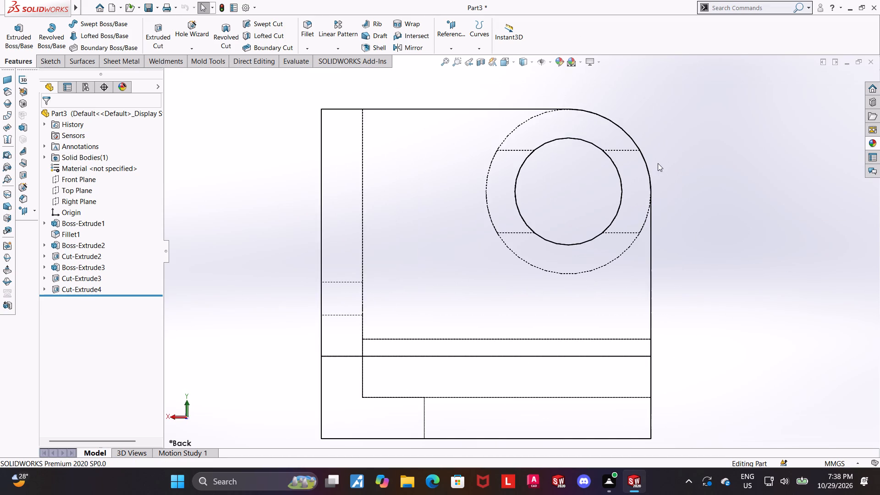
pyautogui.scroll(2, 640, 191)
pyautogui.moveTo(588, 169); pyautogui.dragTo(659, 213, button='middle')
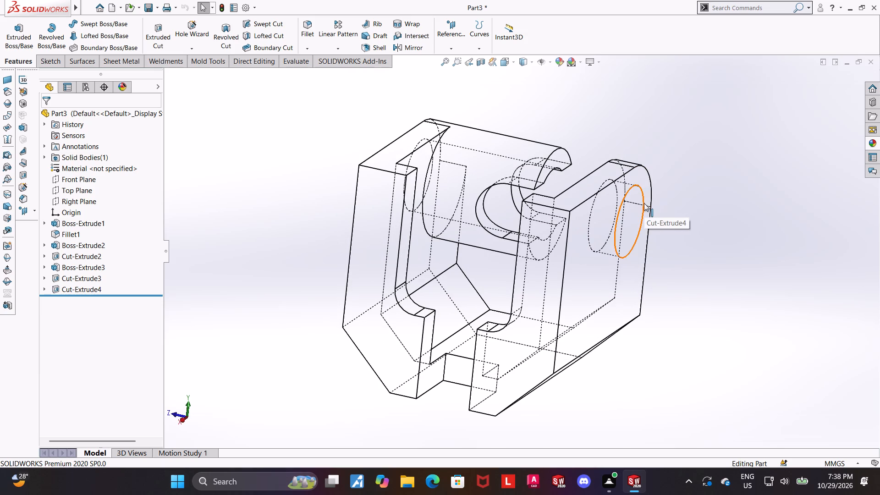
# Inspect the hidden-line geometry in the Right and Top views, checking the short straight edge beside the fillet above the notch.
pyautogui.click(505, 60)
pyautogui.click(371, 304)
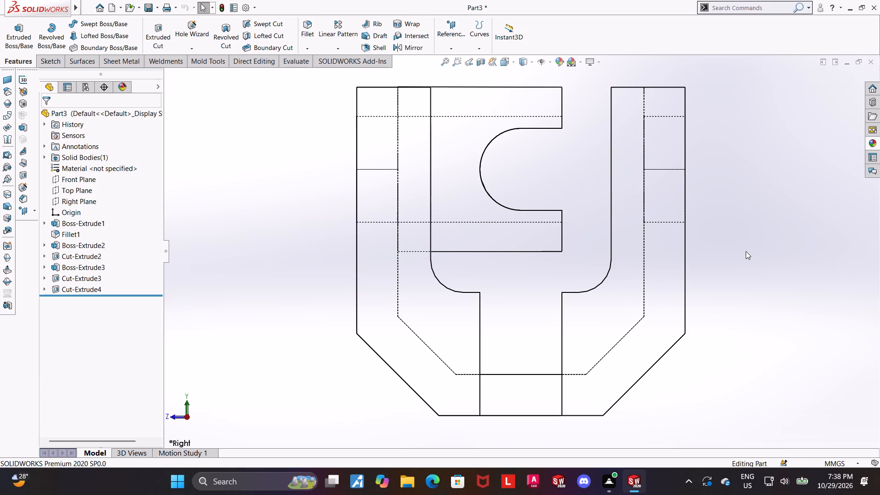
pyautogui.scroll(2, 725, 243)
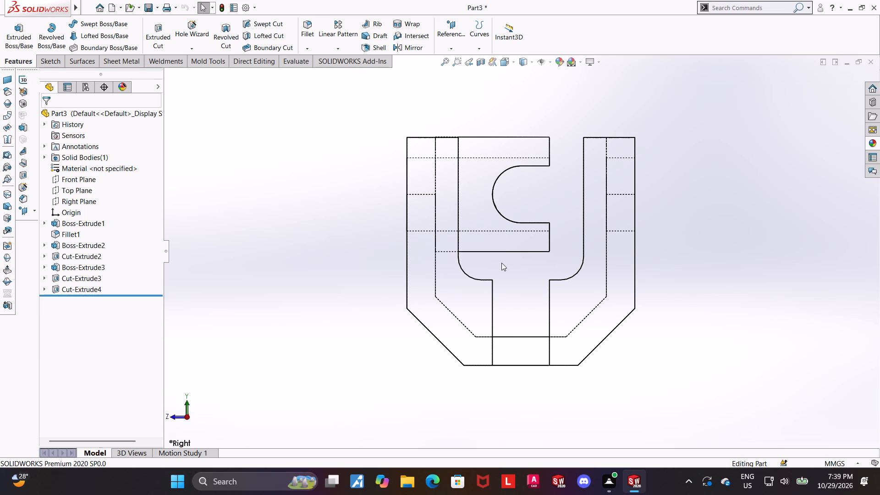
pyautogui.scroll(-2, 466, 287)
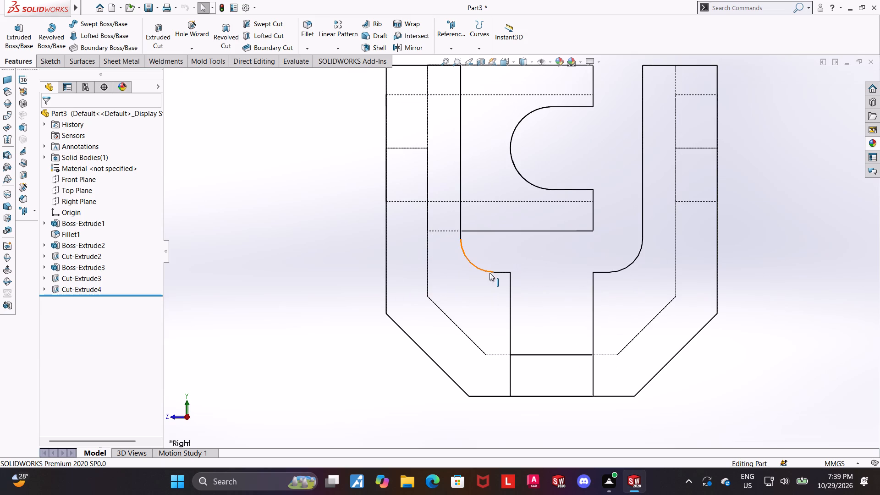
pyautogui.click(502, 271)
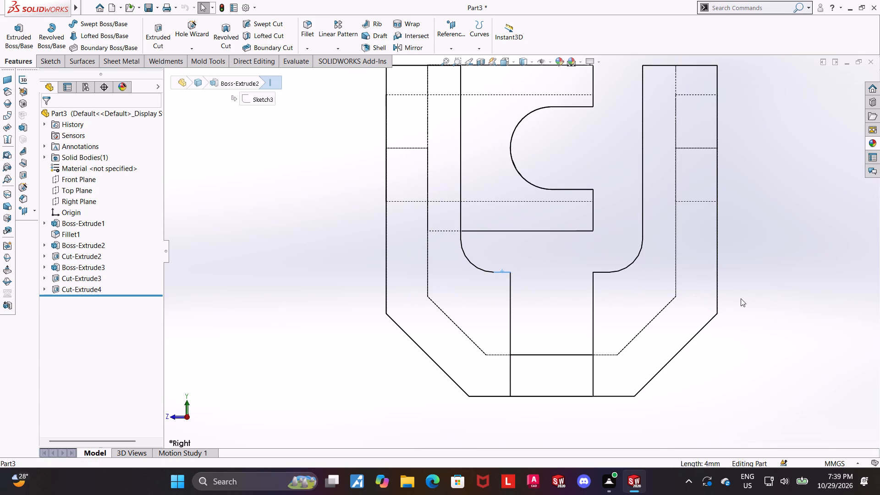
pyautogui.scroll(1, 803, 302)
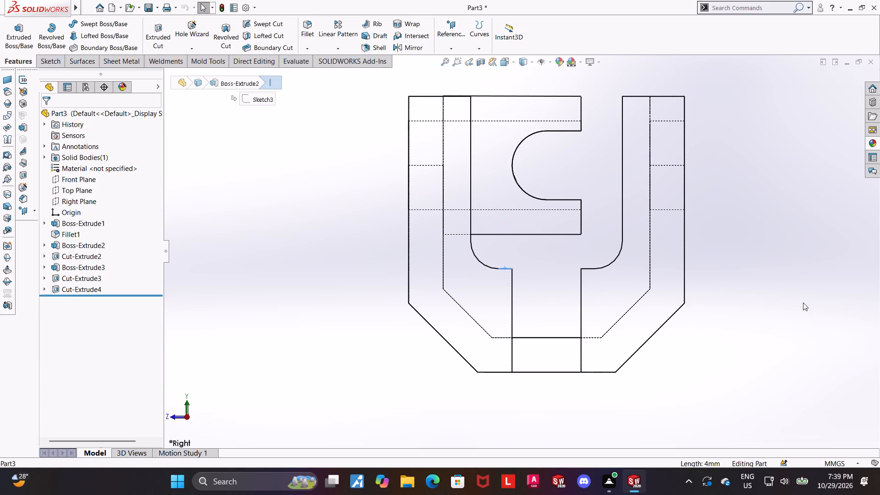
pyautogui.moveTo(607, 138); pyautogui.dragTo(615, 280, button='middle')
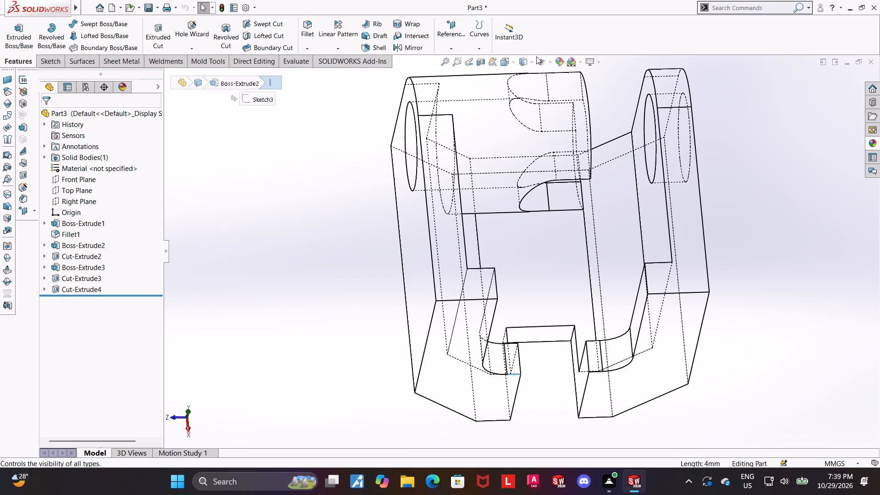
pyautogui.click(507, 60)
pyautogui.click(428, 269)
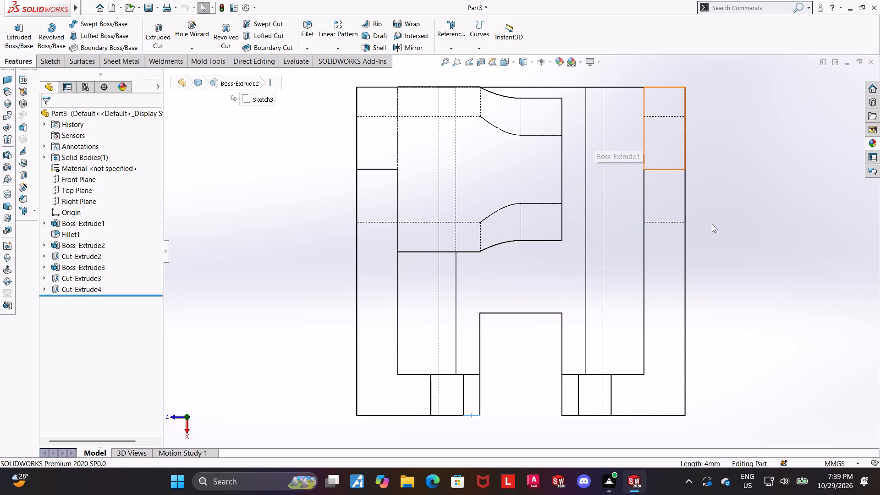
pyautogui.scroll(2, 707, 223)
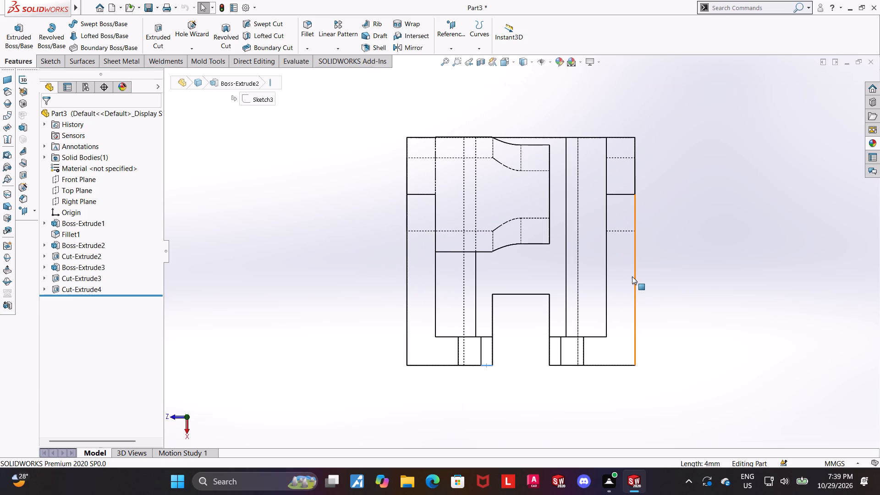
pyautogui.moveTo(660, 317); pyautogui.dragTo(660, 214, button='middle')
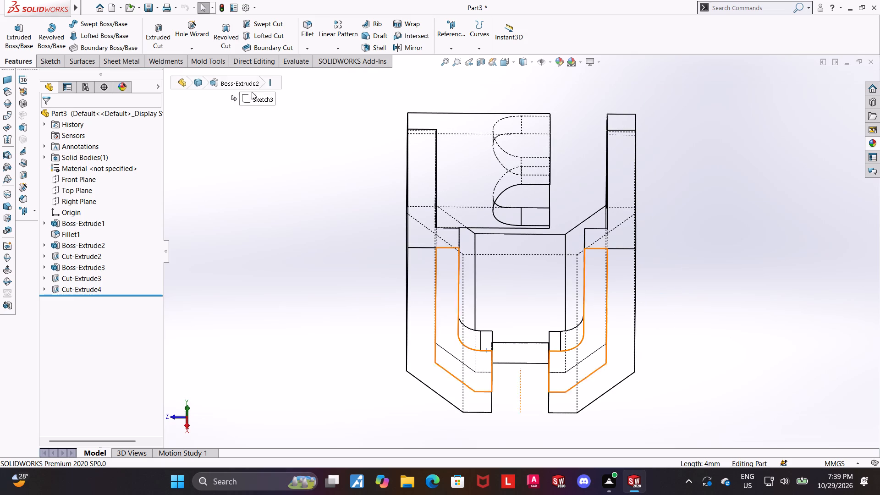
pyautogui.moveTo(647, 221); pyautogui.dragTo(611, 220, button='middle')
# Measure the distance between the channel's U-shaped rear end face and its front end face with the Measure tool.
pyautogui.click(292, 65)
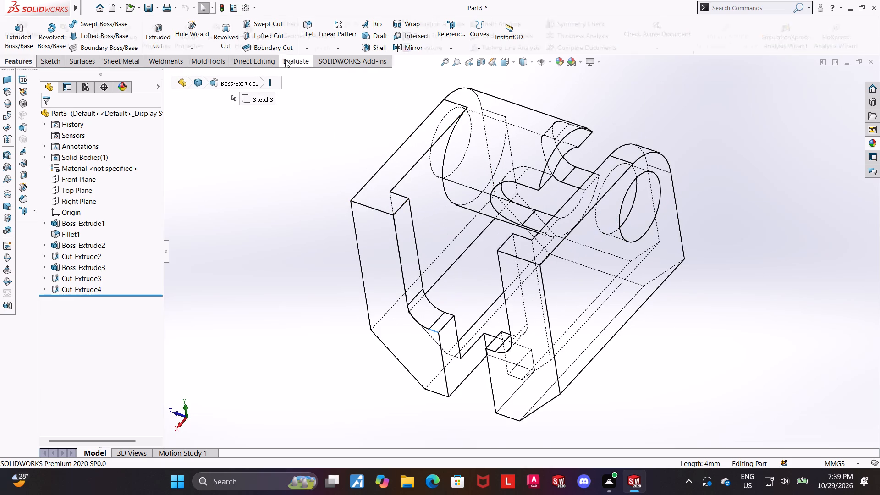
pyautogui.click(89, 31)
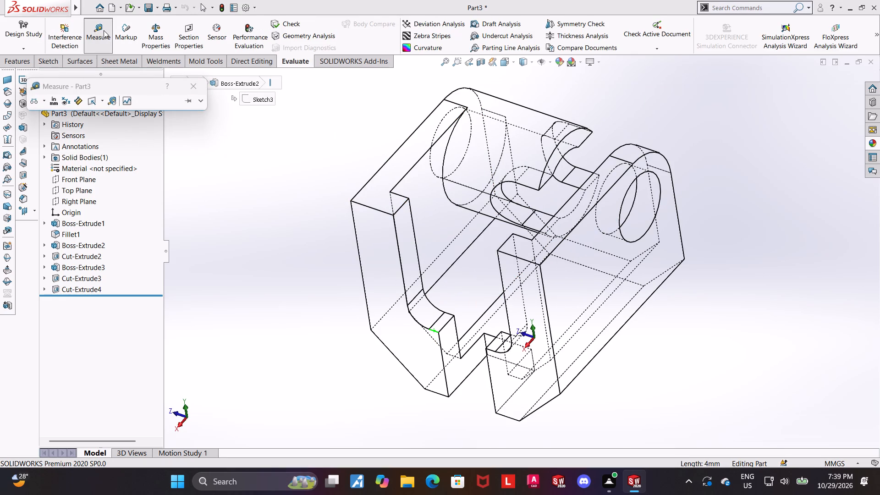
pyautogui.press('Escape')
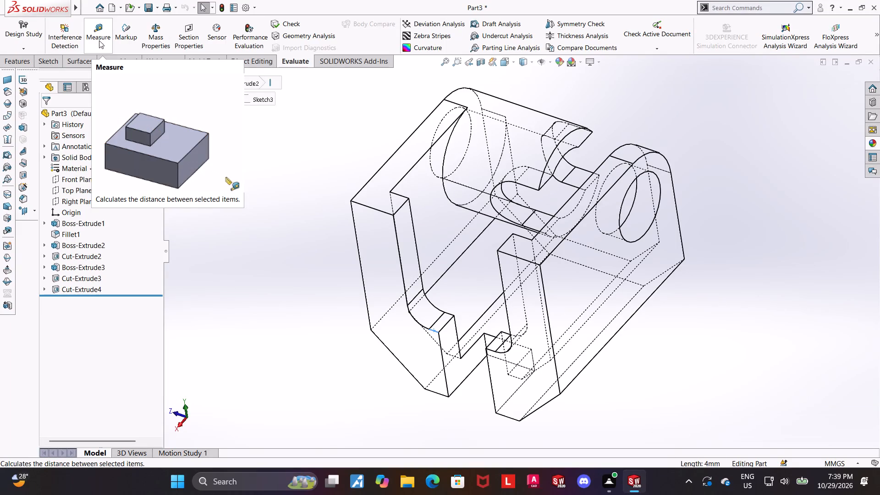
pyautogui.click(99, 34)
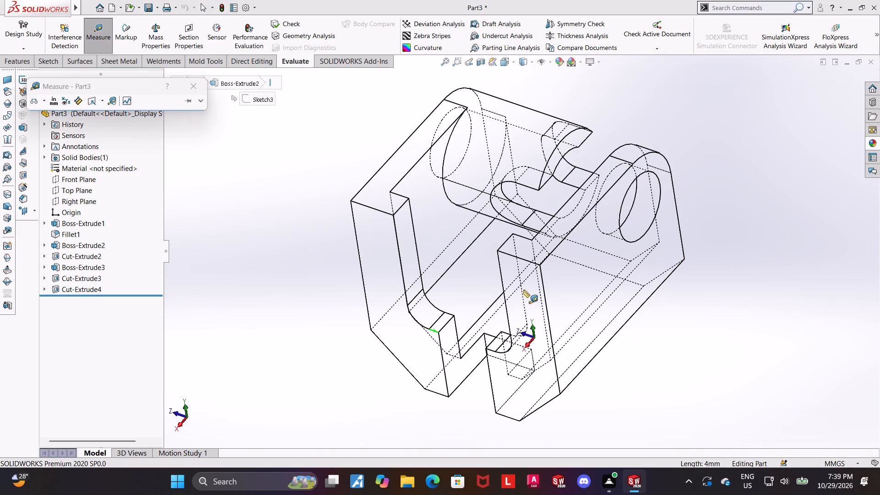
pyautogui.click(523, 290)
pyautogui.moveTo(665, 278); pyautogui.dragTo(587, 373, button='middle')
pyautogui.click(606, 292)
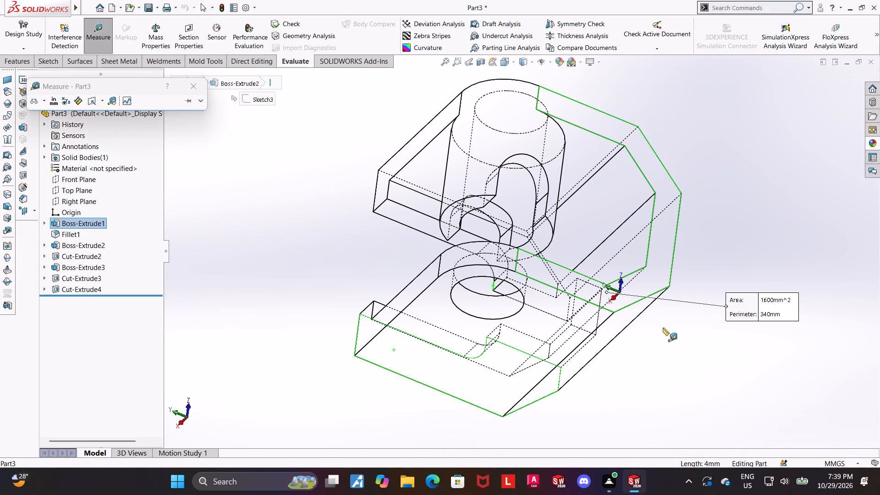
pyautogui.press('Escape')
pyautogui.click(104, 33)
pyautogui.click(657, 262)
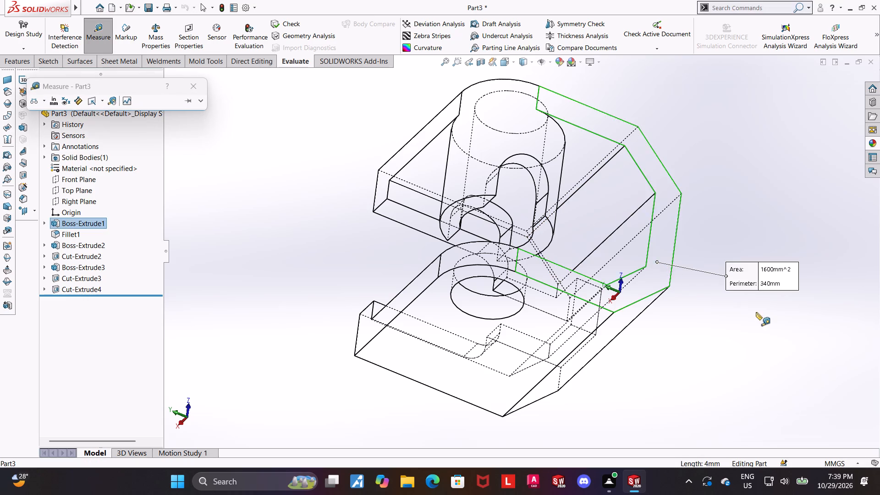
pyautogui.moveTo(757, 311); pyautogui.dragTo(869, 149, button='middle')
pyautogui.click(605, 315)
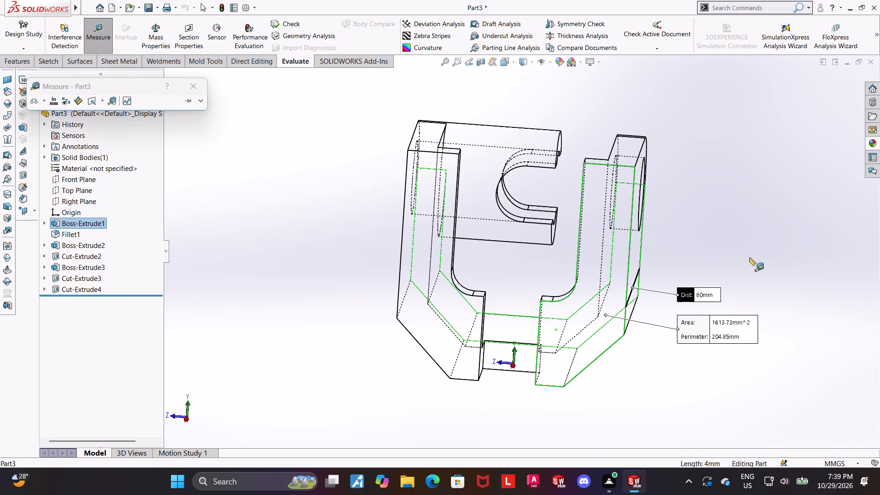
# Measure the distance from the notch's side face to the outer face of the adjacent channel wall.
pyautogui.press('Escape')
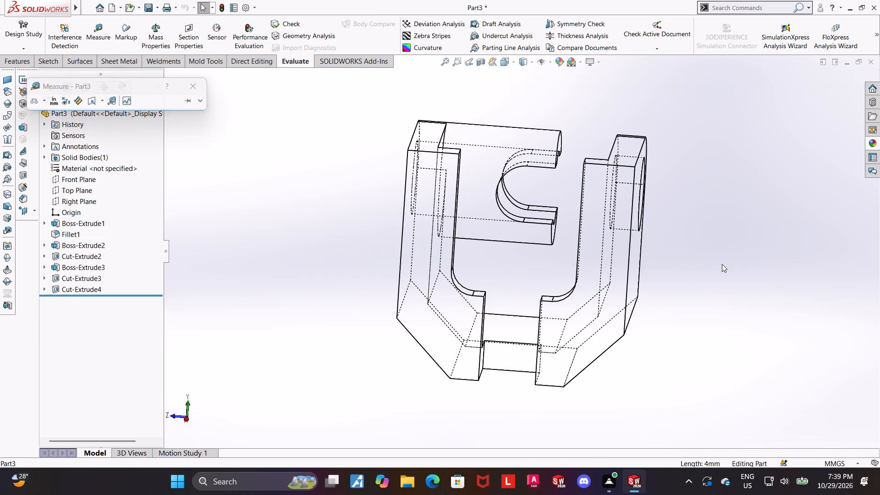
pyautogui.moveTo(651, 285); pyautogui.dragTo(630, 328, button='middle')
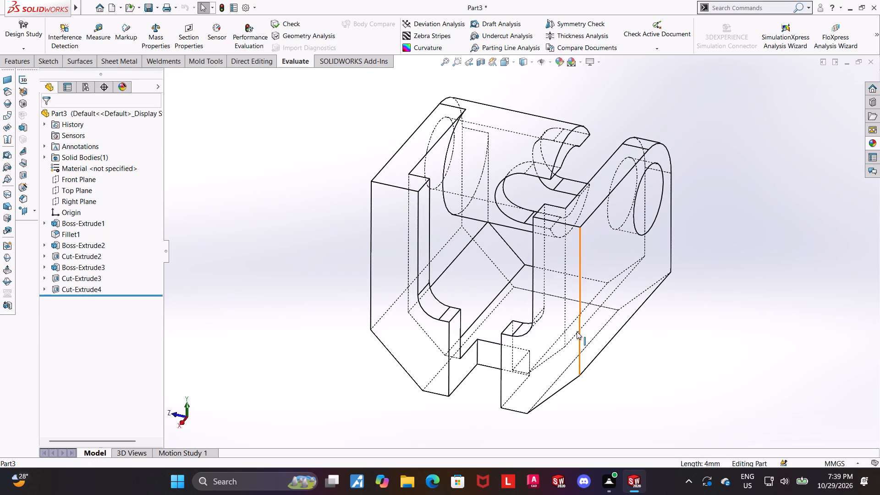
pyautogui.click(95, 23)
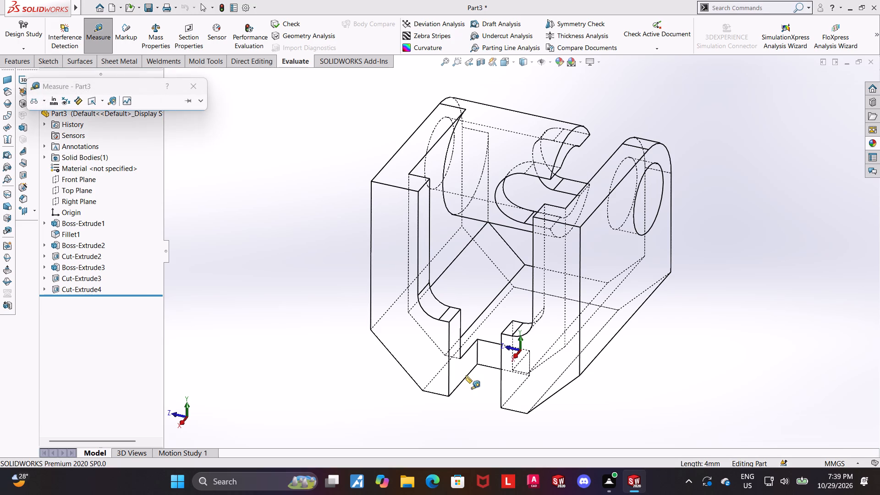
pyautogui.click(467, 360)
pyautogui.moveTo(426, 358); pyautogui.dragTo(497, 304, button='middle')
pyautogui.click(479, 253)
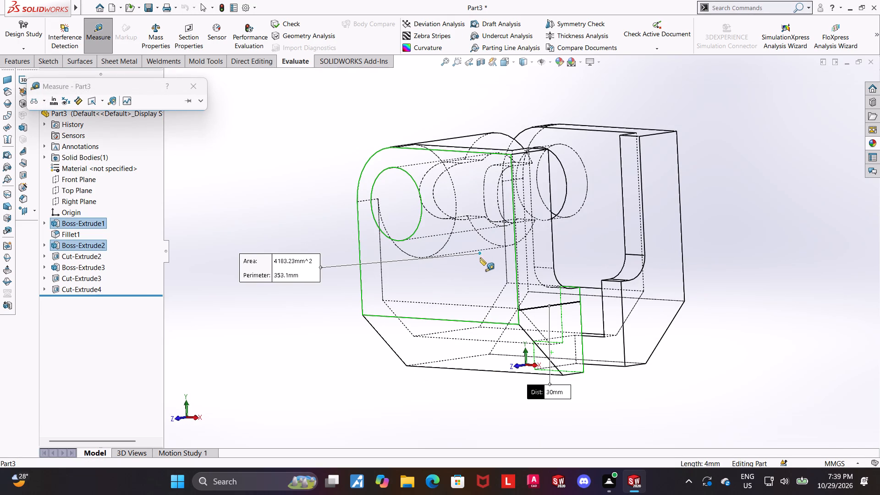
pyautogui.moveTo(526, 272); pyautogui.dragTo(536, 291, button='middle')
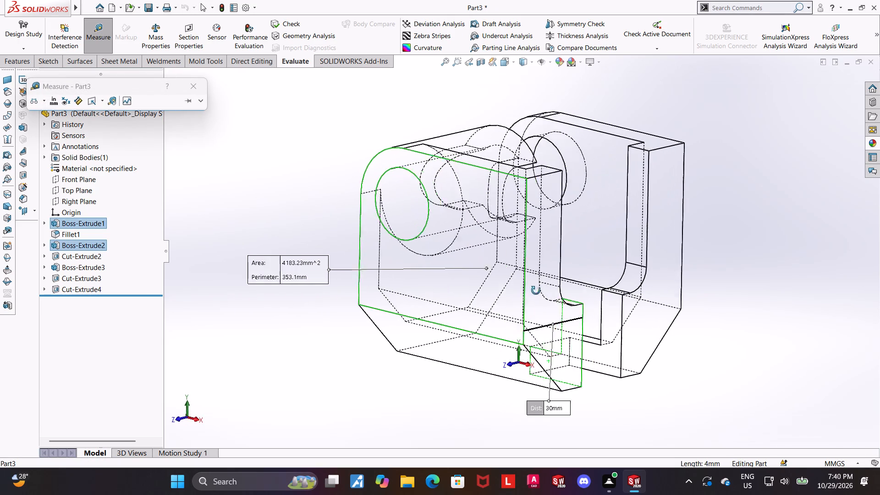
pyautogui.moveTo(536, 291); pyautogui.dragTo(517, 293, button='middle')
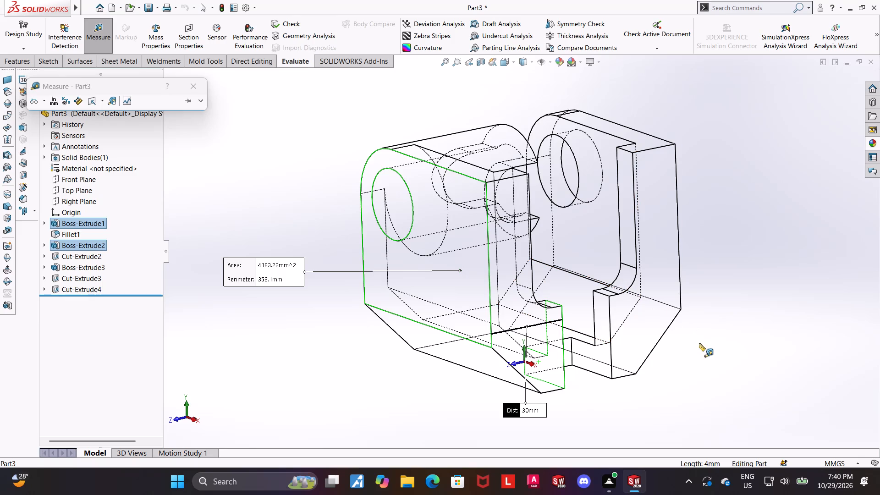
pyautogui.moveTo(672, 339); pyautogui.dragTo(616, 384, button='middle')
pyautogui.press('Escape')
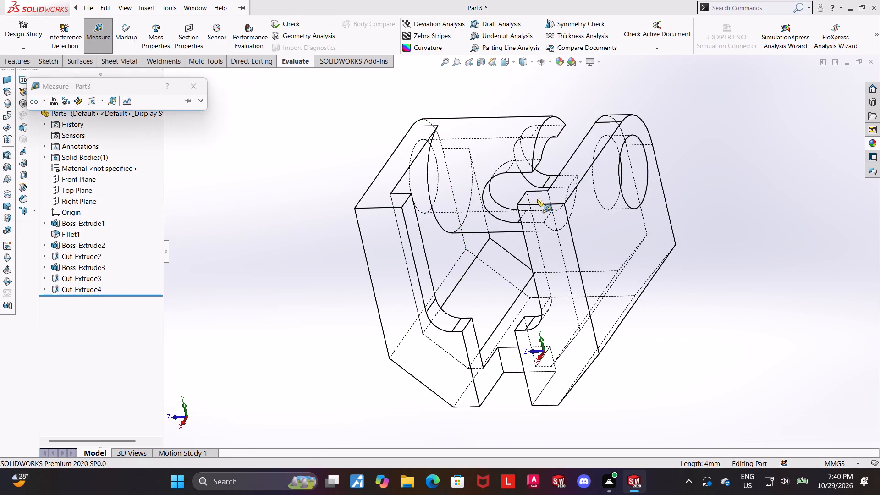
# Measure the distance between the notch's recessed back face and the channel's front end face.
pyautogui.click(508, 355)
pyautogui.click(429, 363)
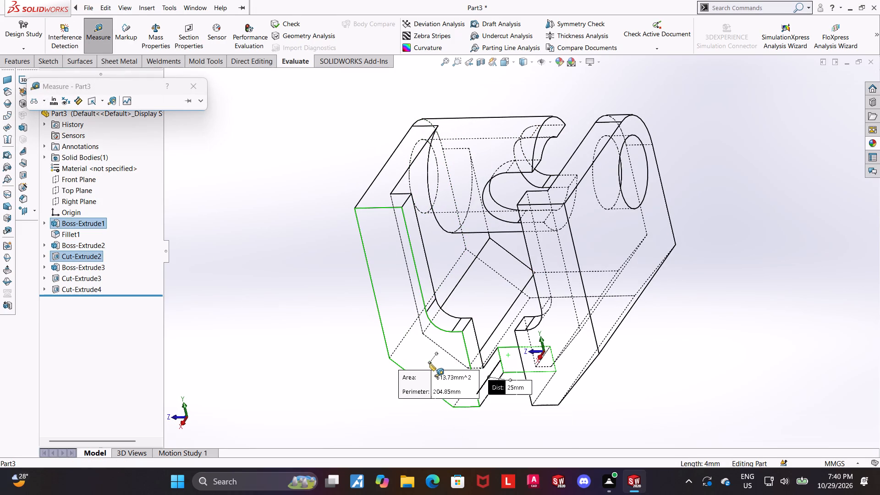
pyautogui.press('Escape')
# Measure the width between the two opposing side faces of the notch.
pyautogui.moveTo(435, 353); pyautogui.dragTo(453, 353, button='middle')
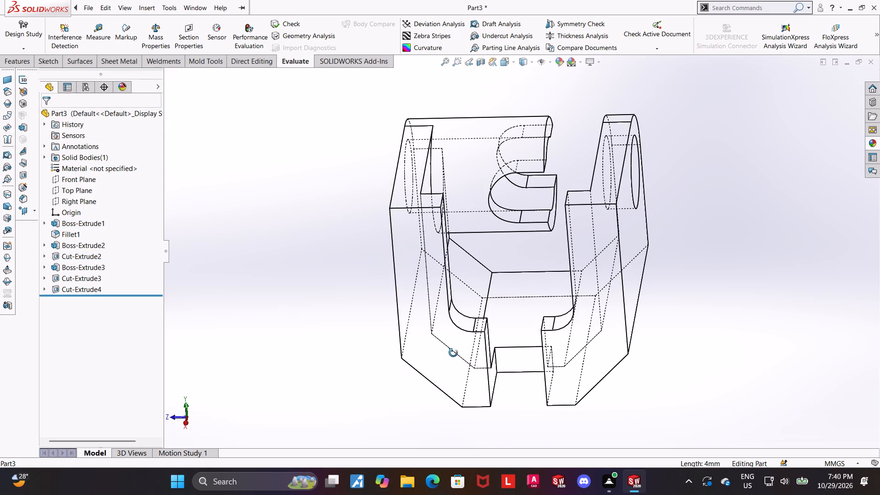
pyautogui.moveTo(453, 353); pyautogui.dragTo(451, 353, button='middle')
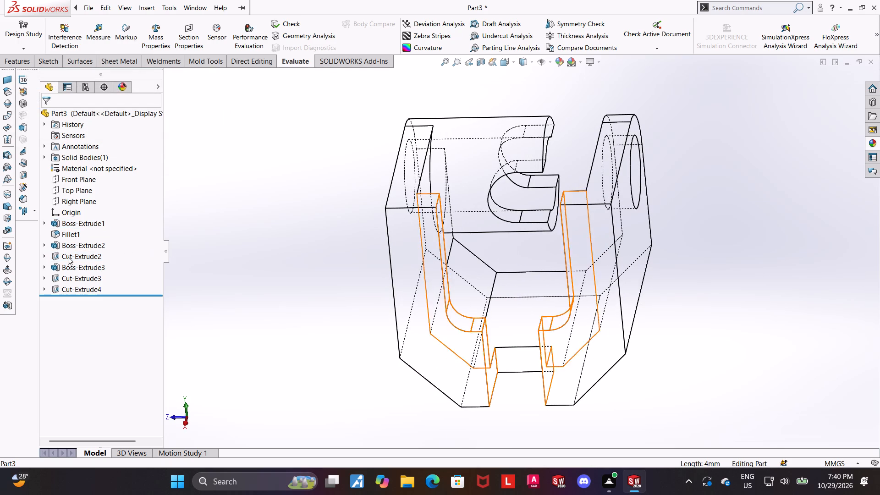
pyautogui.click(88, 30)
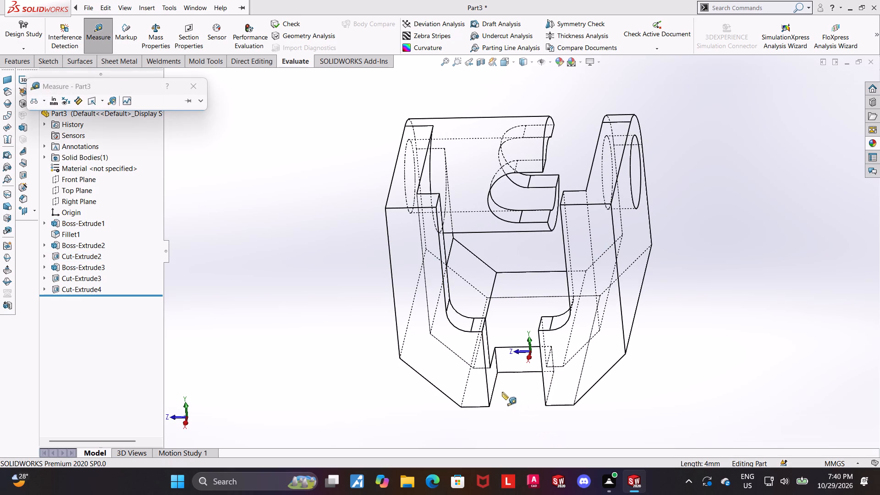
pyautogui.click(491, 376)
pyautogui.moveTo(520, 390); pyautogui.dragTo(552, 390, button='middle')
pyautogui.click(559, 381)
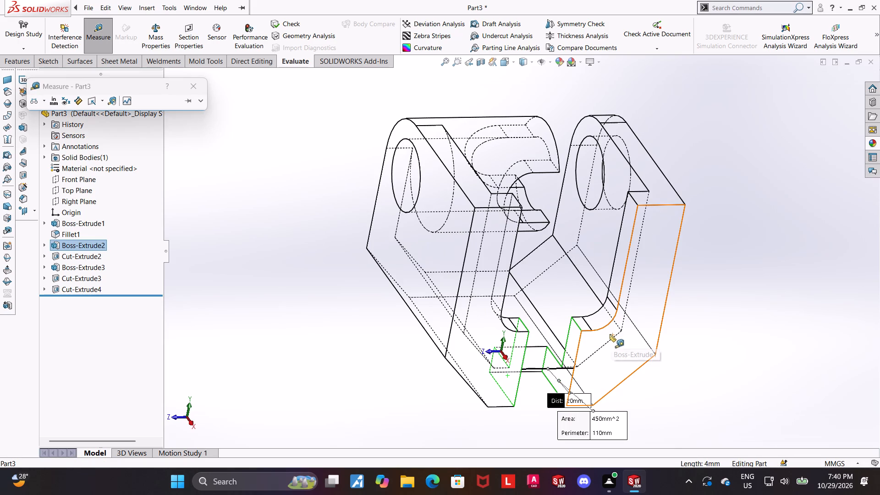
pyautogui.press('Escape')
# Show the part in the isometric view with the Shaded With Edges display style.
pyautogui.moveTo(546, 308); pyautogui.dragTo(443, 276, button='middle')
pyautogui.hotkey('ctrl', '7')
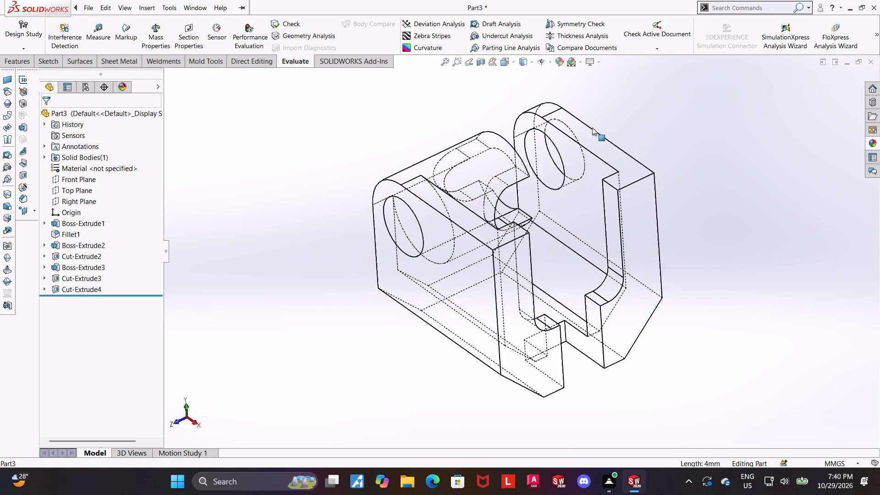
pyautogui.click(524, 61)
pyautogui.click(528, 76)
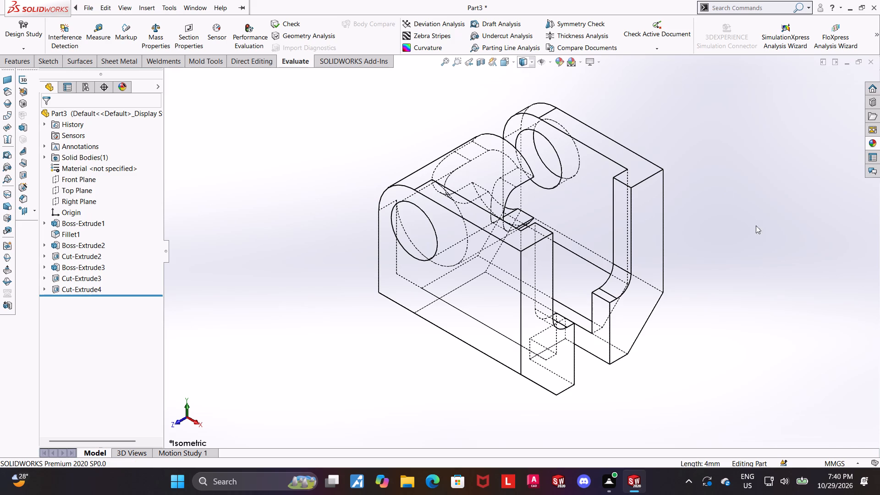
# Orient the shaded part to a corner isometric view showing the notched front end and the outer wall with the hole.
pyautogui.moveTo(700, 242); pyautogui.dragTo(652, 329, button='middle')
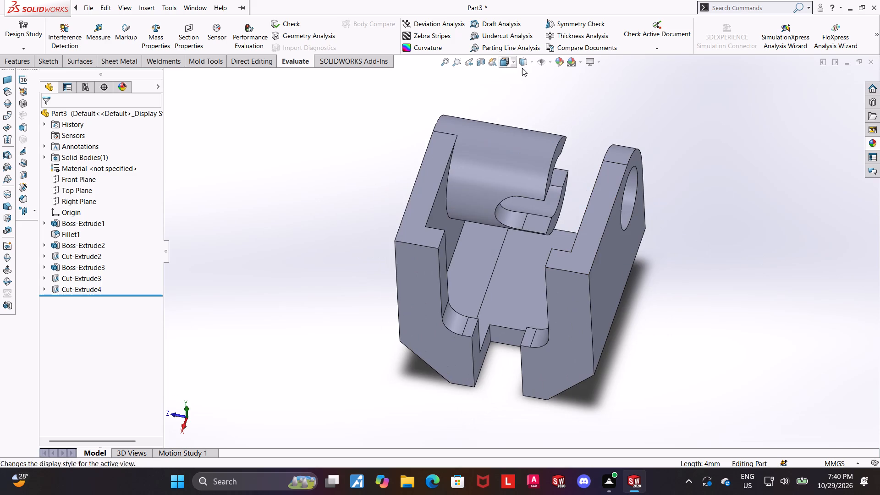
pyautogui.click(509, 55)
pyautogui.click(507, 66)
pyautogui.click(453, 323)
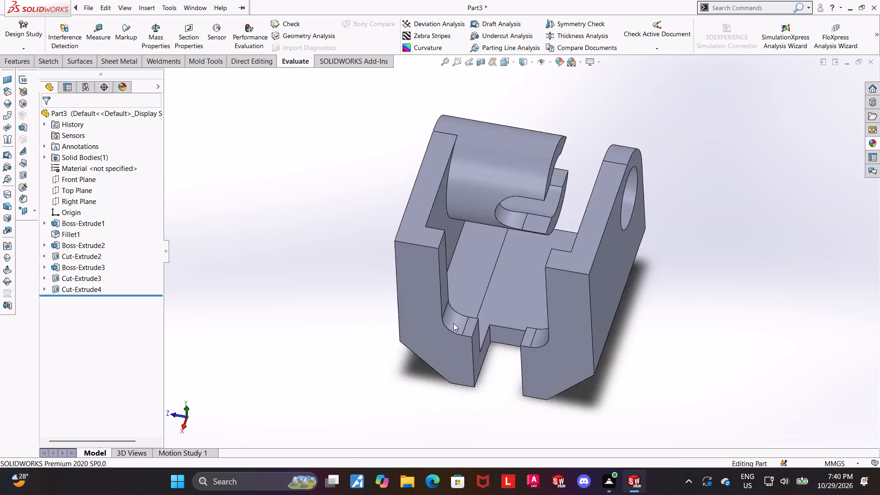
pyautogui.moveTo(620, 230); pyautogui.dragTo(516, 440, button='middle')
pyautogui.moveTo(550, 187); pyautogui.dragTo(559, 351, button='middle')
pyautogui.moveTo(564, 253); pyautogui.dragTo(637, 268, button='middle')
pyautogui.click(501, 60)
pyautogui.click(438, 289)
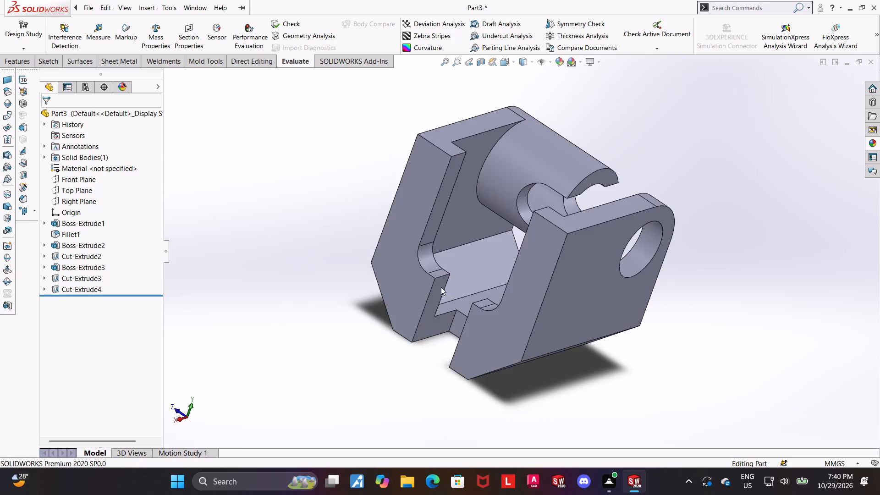
pyautogui.click(504, 63)
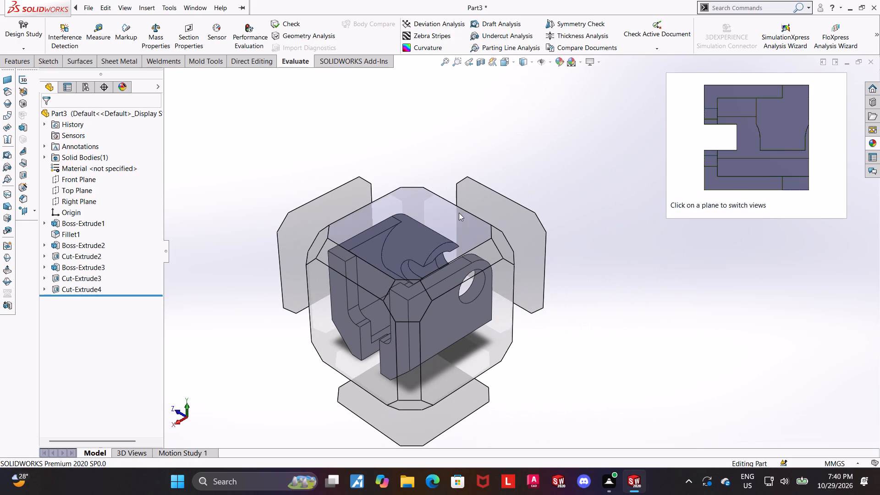
pyautogui.click(415, 305)
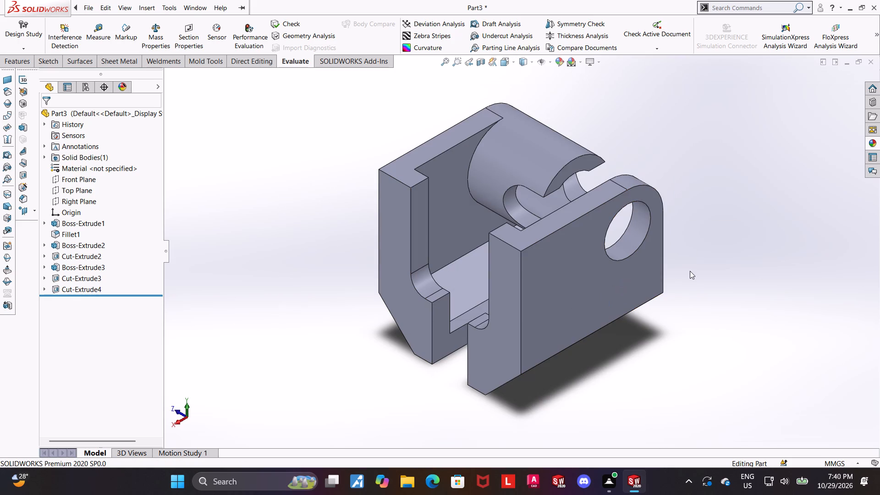
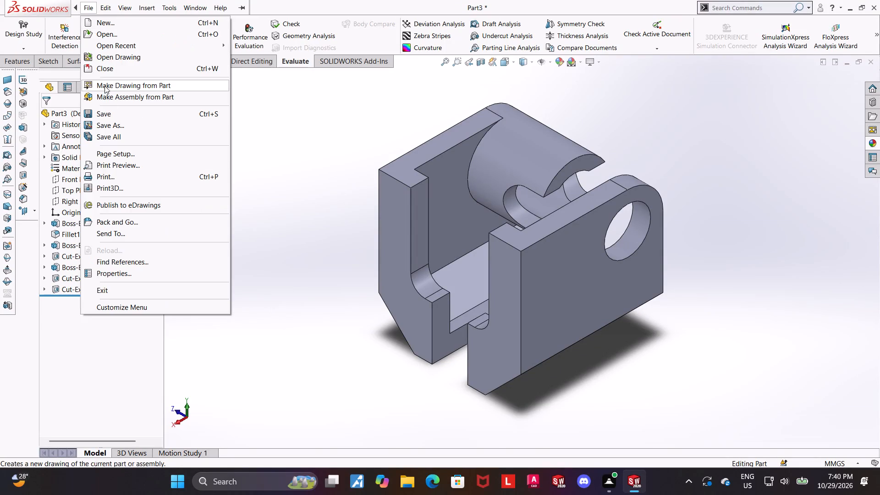
# Save the part in the Downloads folder as a SOLIDWORKS part named "bifurcated journal saddle".
pyautogui.click(111, 121)
pyautogui.write('bifurcated h')
pyautogui.press('BackSpace')
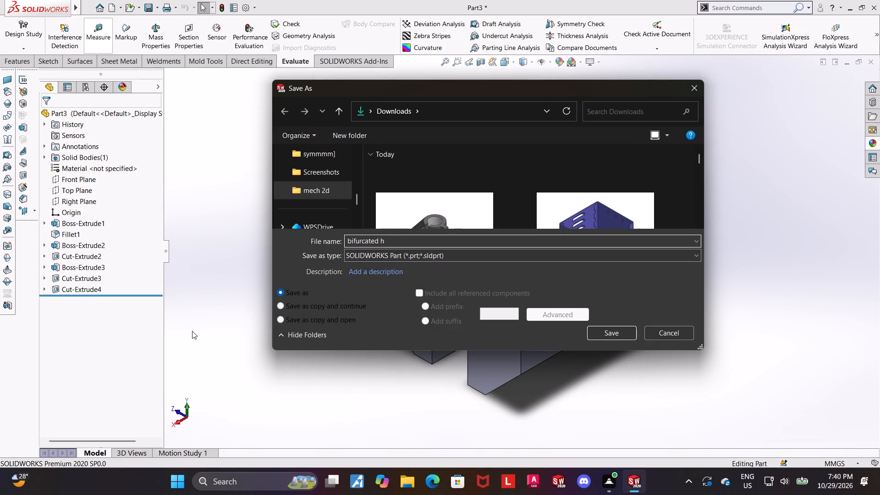
pyautogui.write('journal sadde')
pyautogui.press('BackSpace')
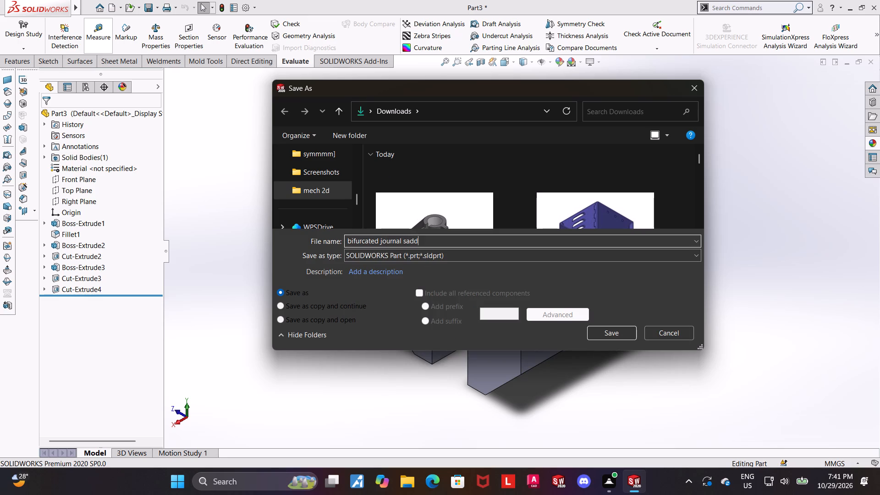
pyautogui.write('le')
pyautogui.press('Return')
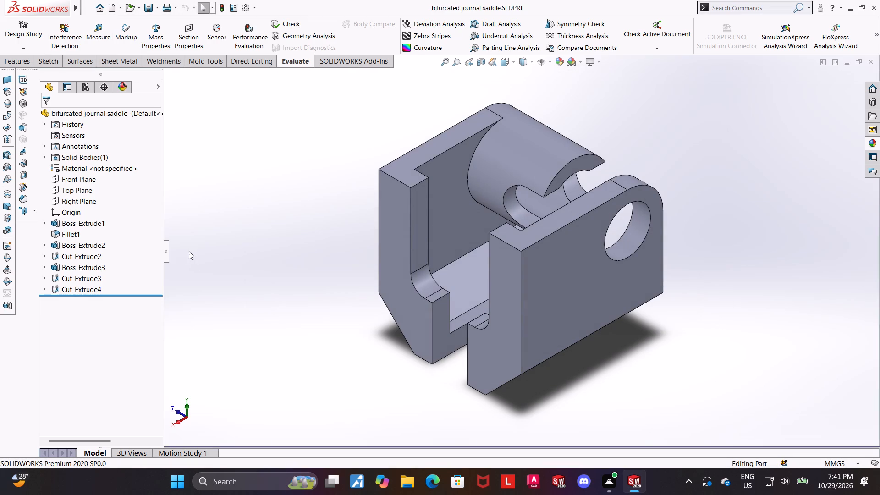
# Save a PDF copy of the part in the Downloads folder as "bifurcated journal saddle.pdf".
pyautogui.click(120, 121)
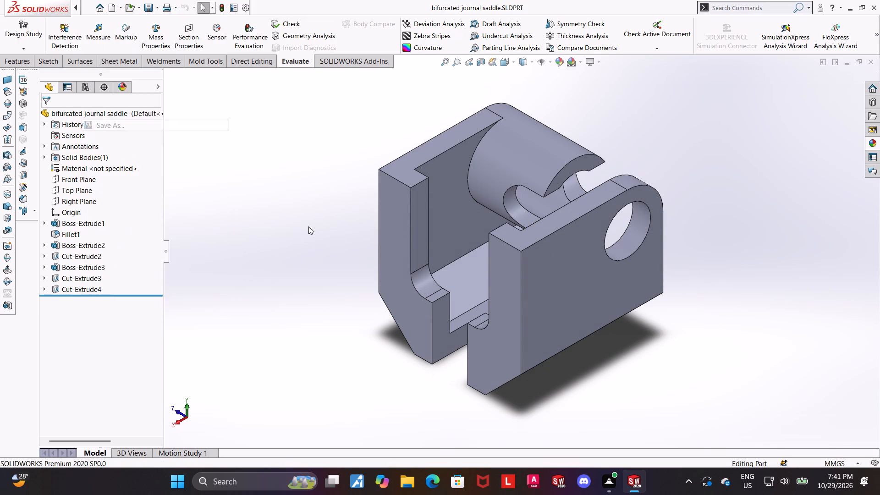
pyautogui.click(425, 254)
pyautogui.click(500, 68)
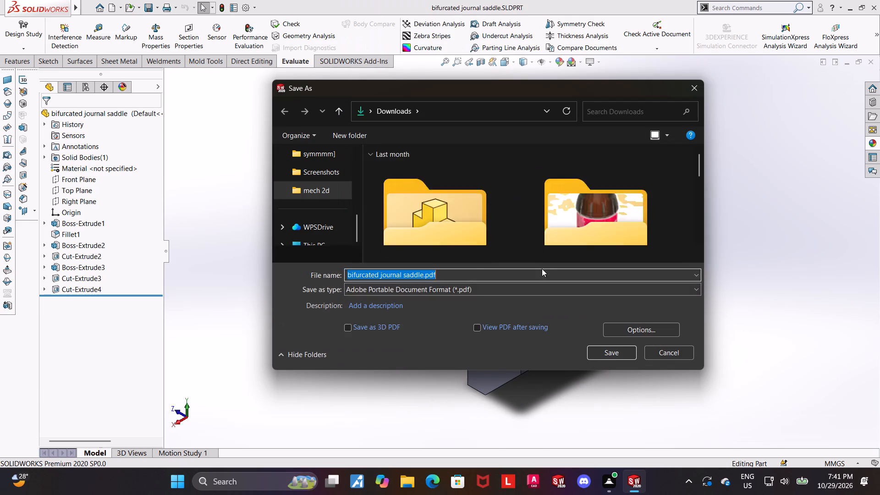
pyautogui.click(622, 355)
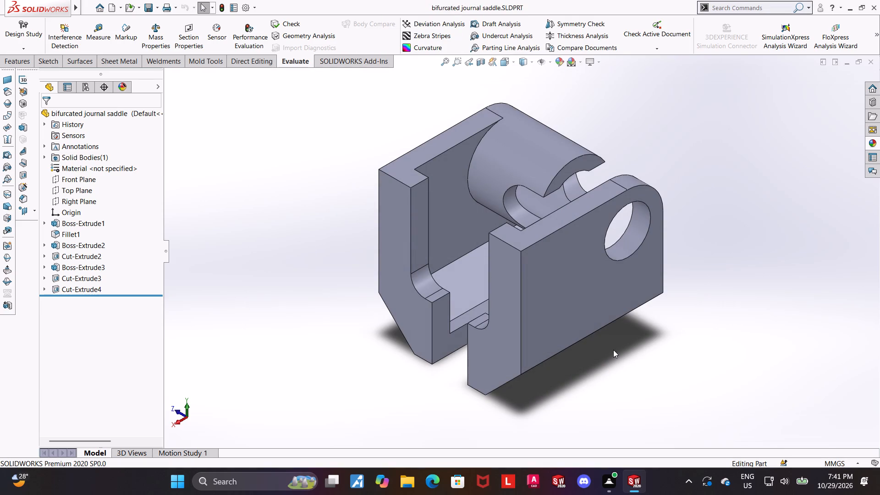
# Examine the channel, slotted boss and notch in the Right view and squarely from above.
pyautogui.scroll(1, 603, 350)
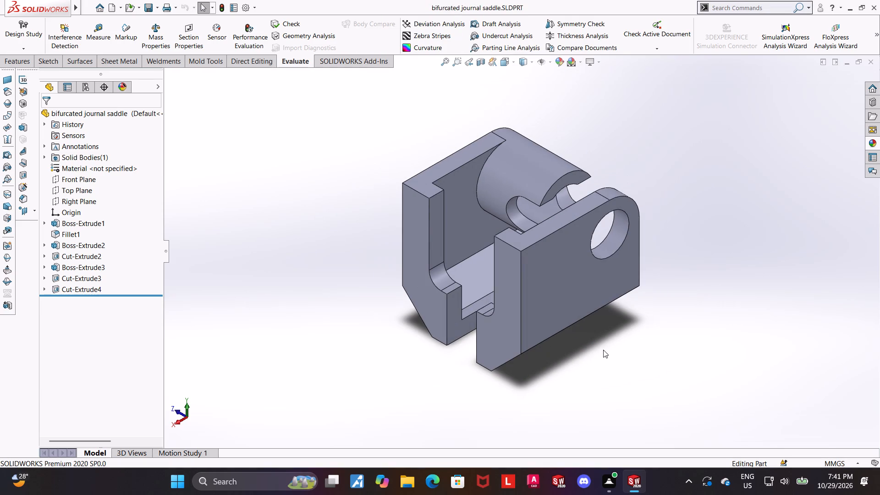
pyautogui.scroll(-1, 527, 220)
pyautogui.moveTo(518, 273); pyautogui.dragTo(538, 188, button='middle')
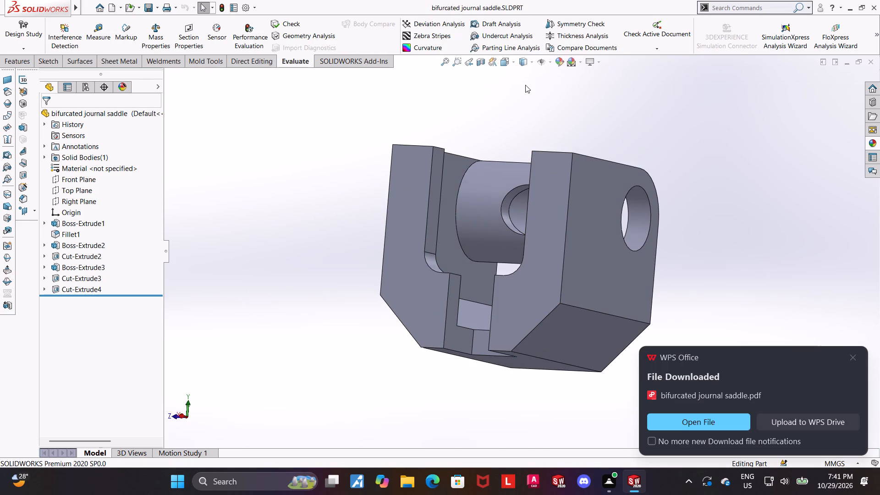
pyautogui.click(508, 64)
pyautogui.click(401, 266)
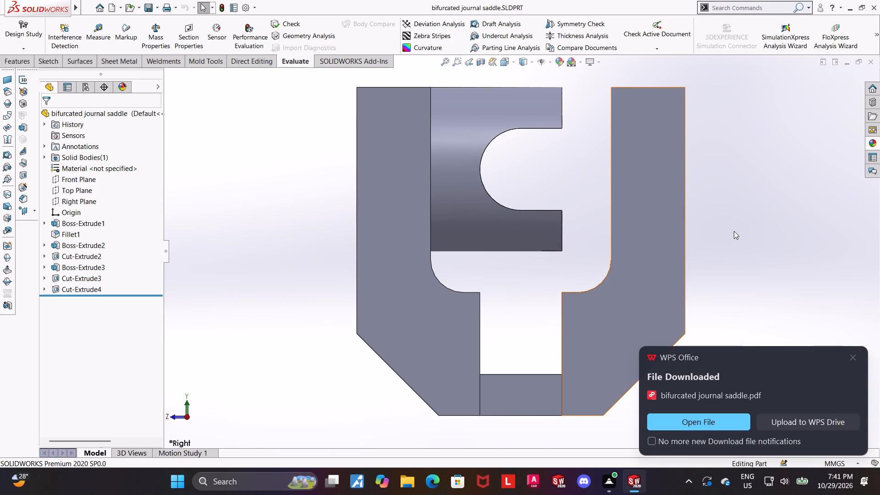
pyautogui.scroll(1, 734, 231)
pyautogui.moveTo(695, 201); pyautogui.dragTo(684, 353, button='middle')
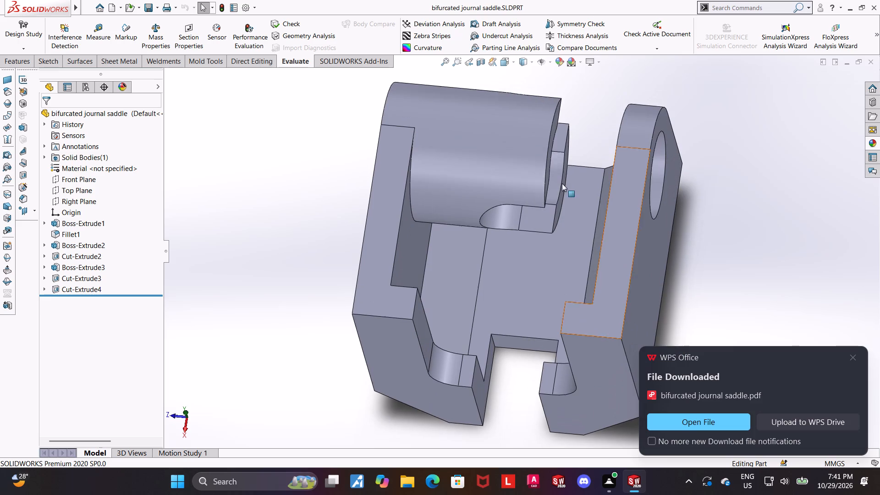
pyautogui.click(502, 63)
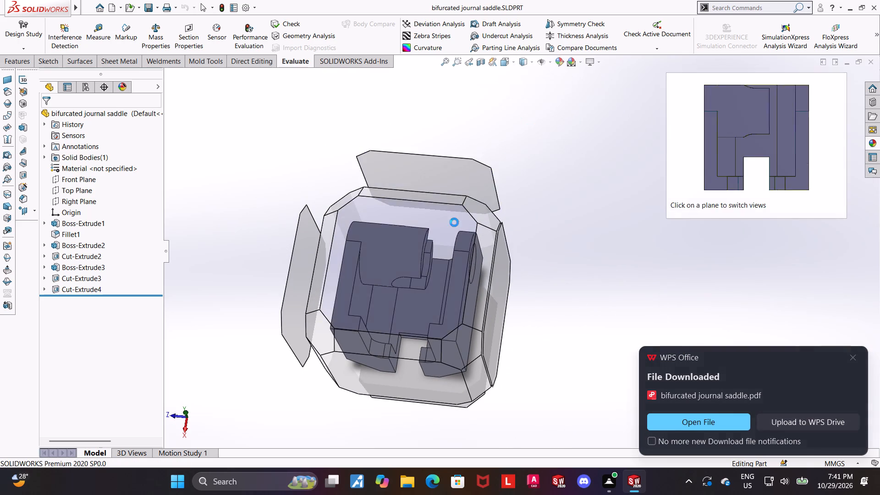
pyautogui.click(454, 222)
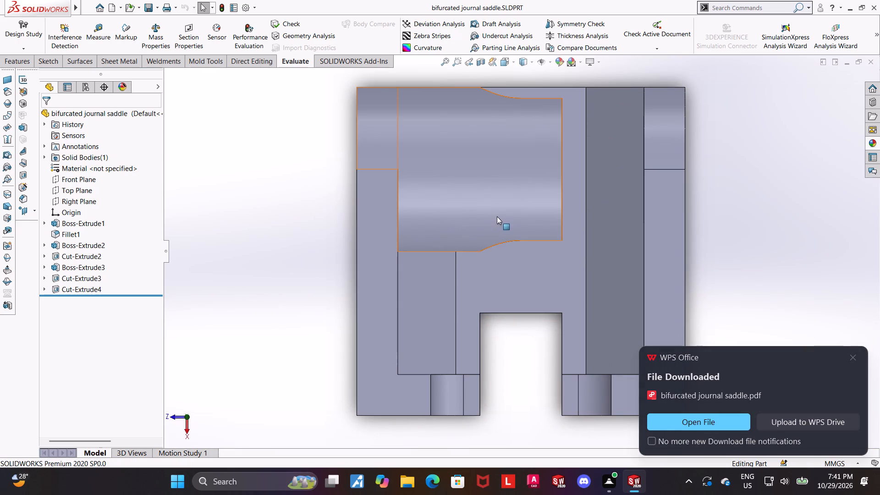
# Orient the part back to the corner isometric view showing the notched front end and the outer wall with the hole.
pyautogui.scroll(2, 591, 242)
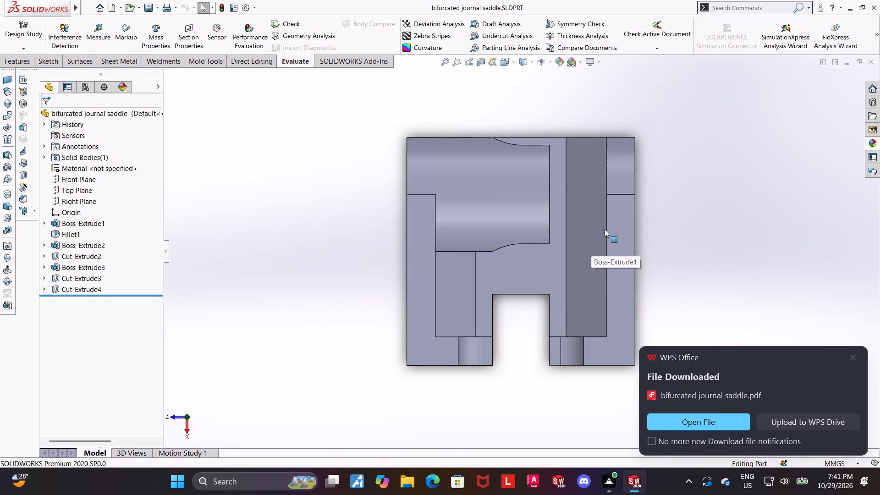
pyautogui.scroll(1, 605, 229)
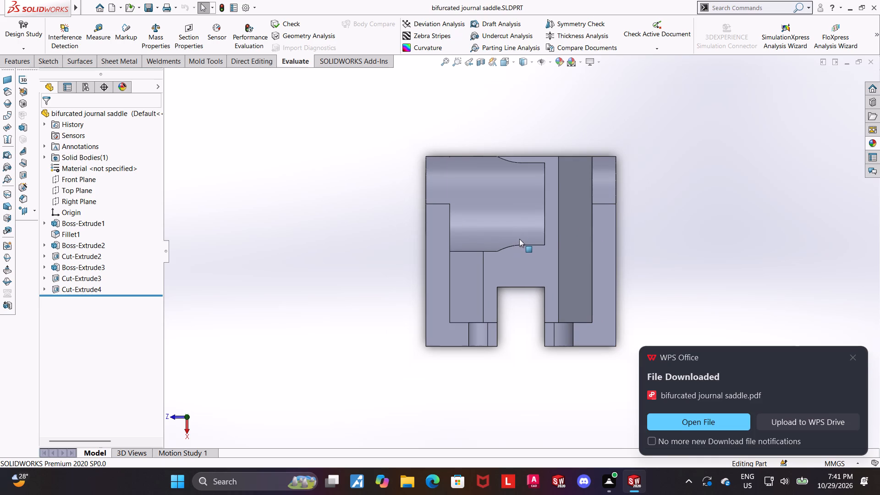
pyautogui.moveTo(513, 246); pyautogui.dragTo(495, 237, button='middle')
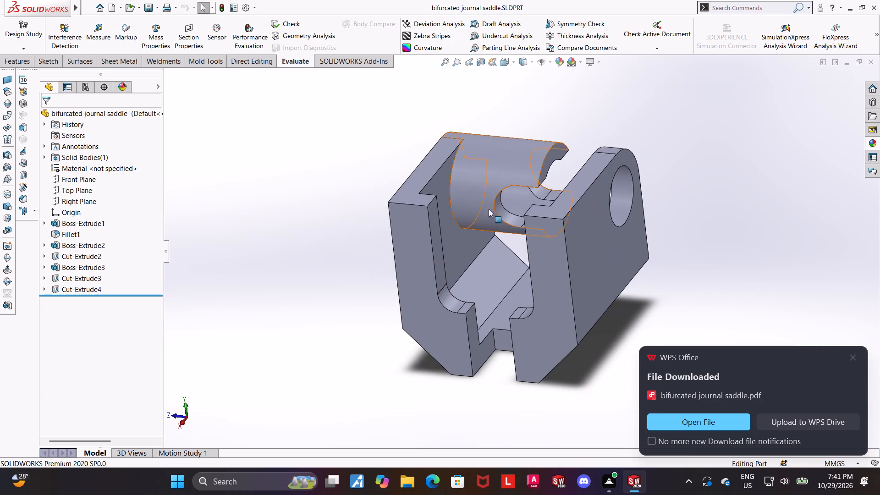
pyautogui.click(516, 57)
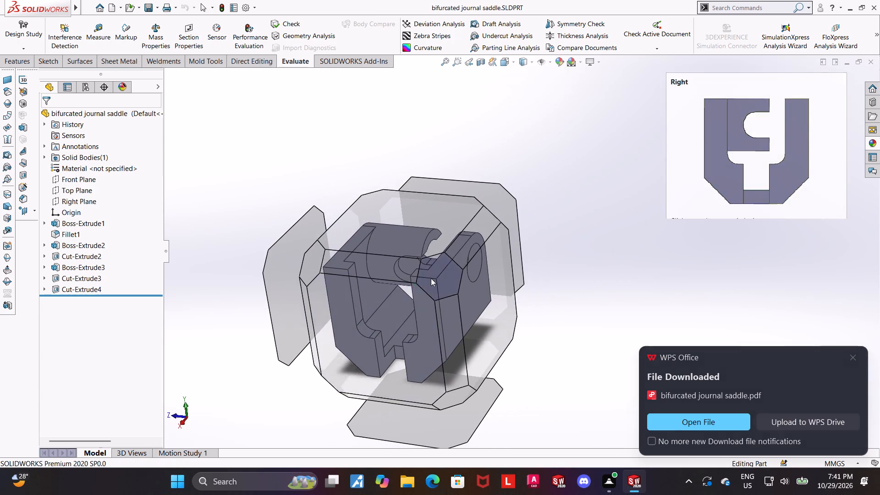
pyautogui.click(431, 278)
pyautogui.scroll(-1, 579, 259)
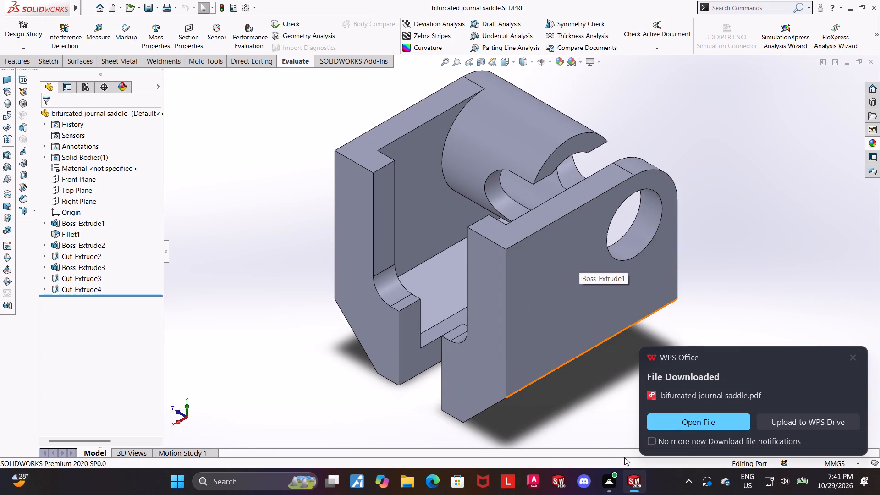